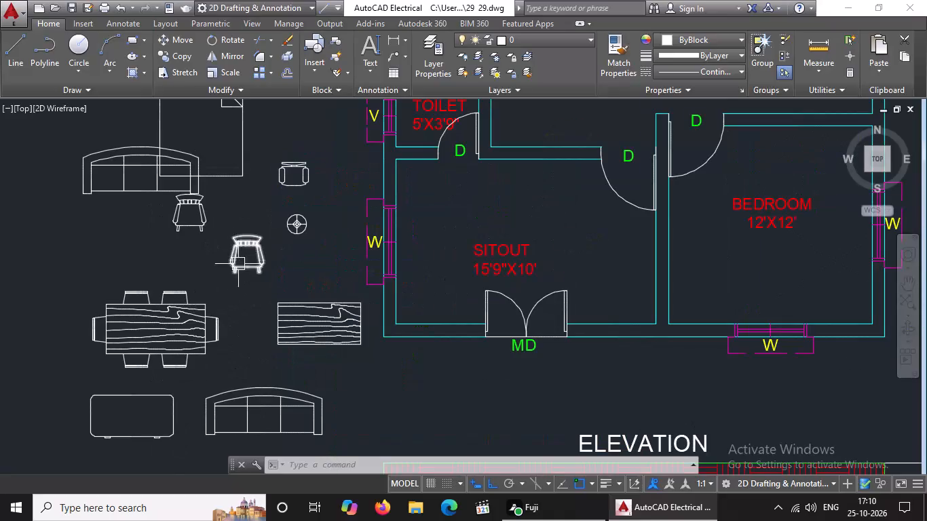
Rotate each of the two loose rocking chairs beside the plan by 90° so their backs face the sitout's outer wall.
{"action": "left_click", "coordinate": [183, 212]}
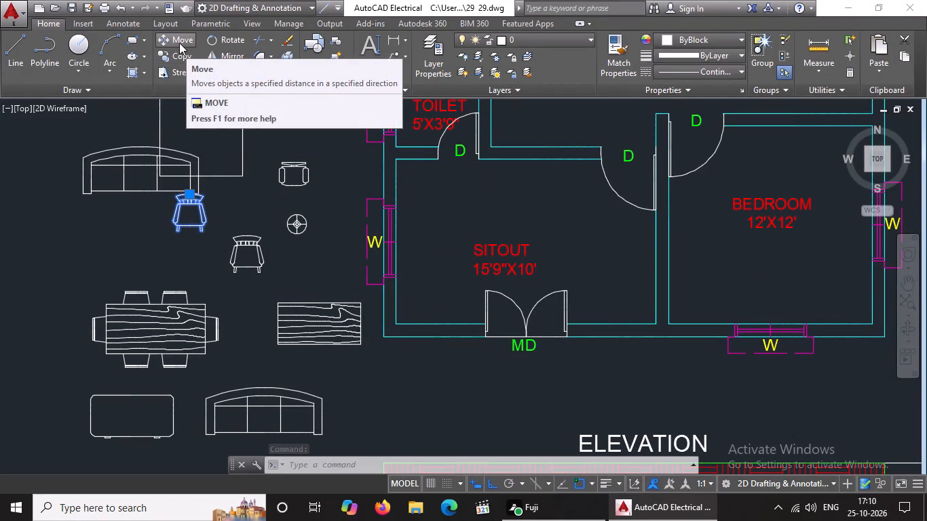
{"action": "left_click", "coordinate": [227, 35]}
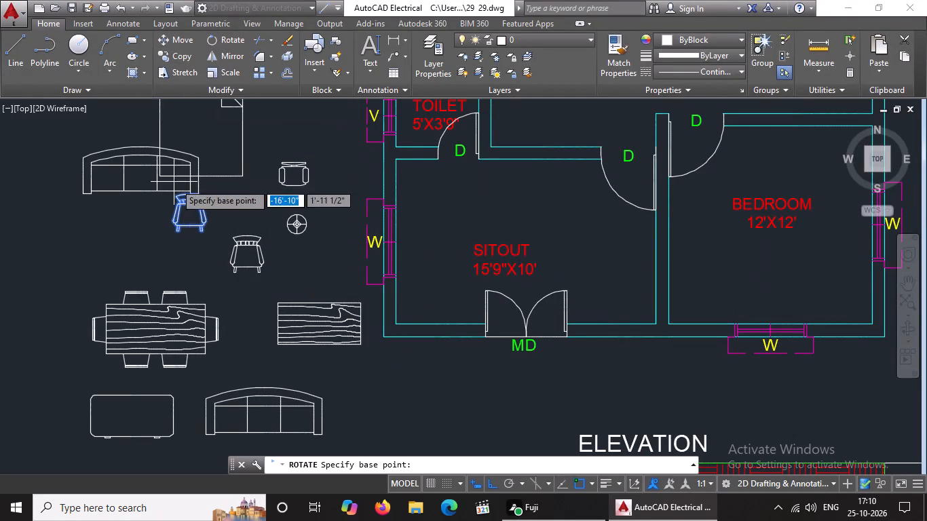
{"action": "left_click", "coordinate": [191, 216]}
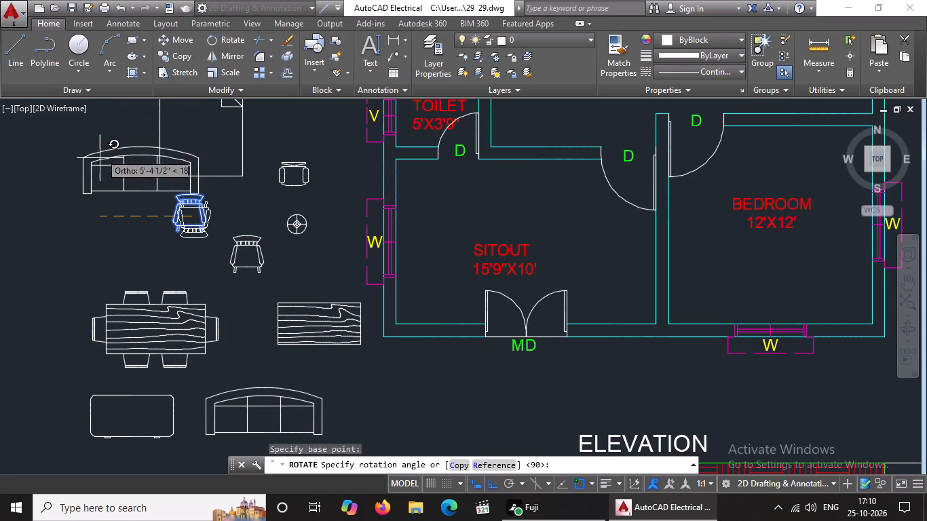
{"action": "left_click", "coordinate": [133, 138]}
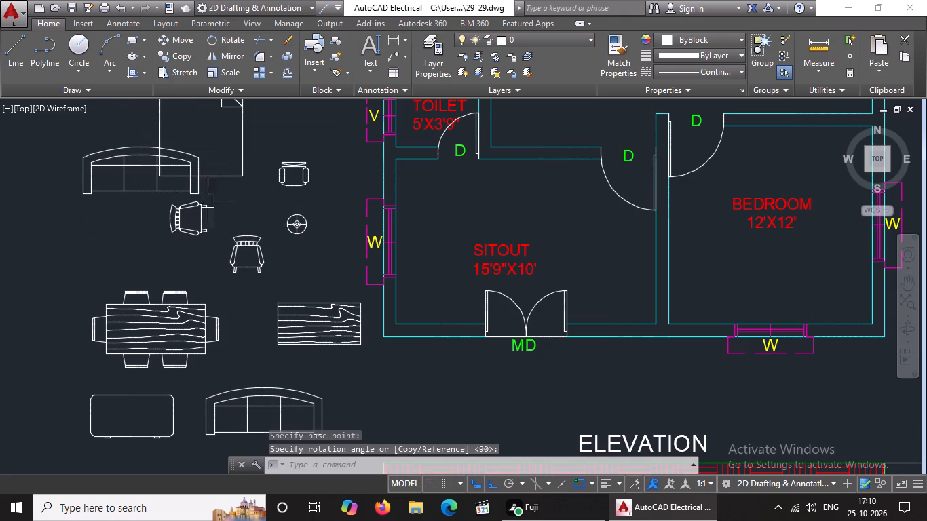
{"action": "left_click", "coordinate": [257, 262]}
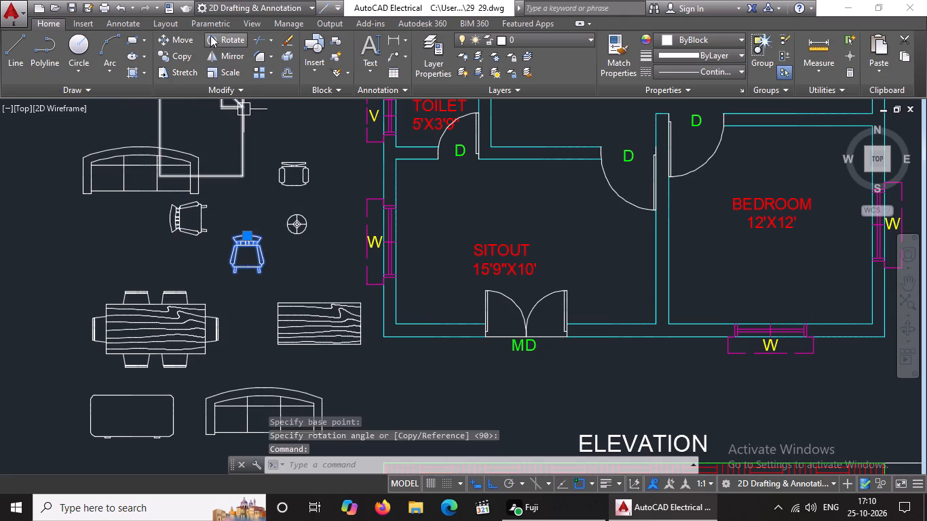
{"action": "left_click", "coordinate": [221, 35]}
{"action": "left_click", "coordinate": [241, 259]}
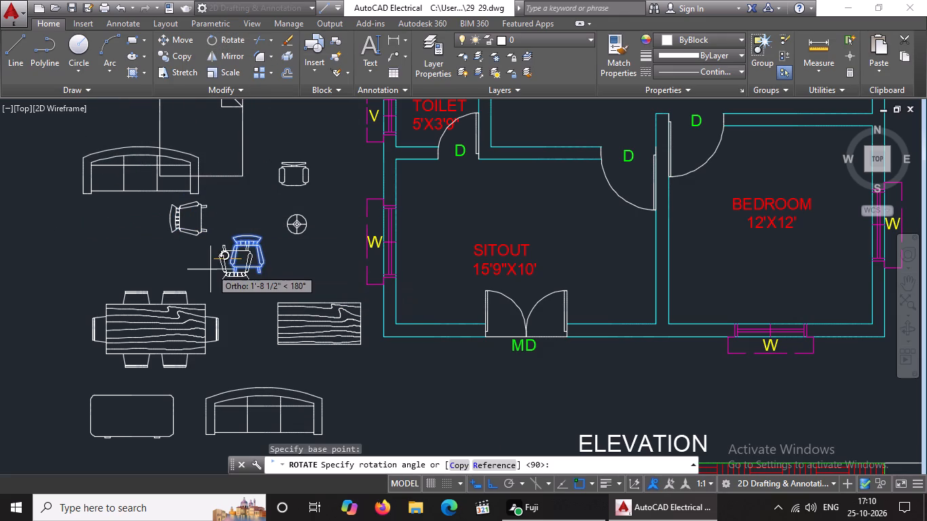
{"action": "left_click", "coordinate": [252, 200]}
{"action": "key", "text": "Escape"}
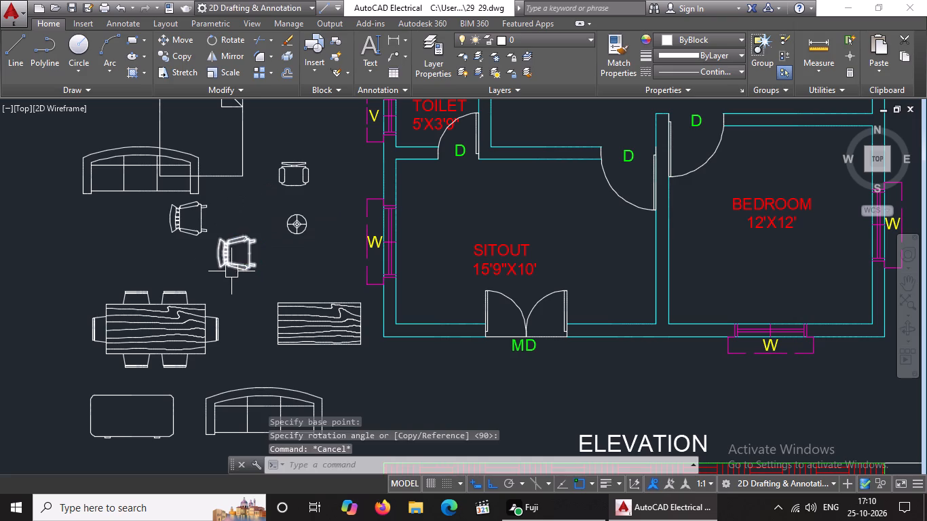
With Ortho off, move one rotated chair into the sitout, its back against the outer wall beside the window.
{"action": "left_click", "coordinate": [236, 260]}
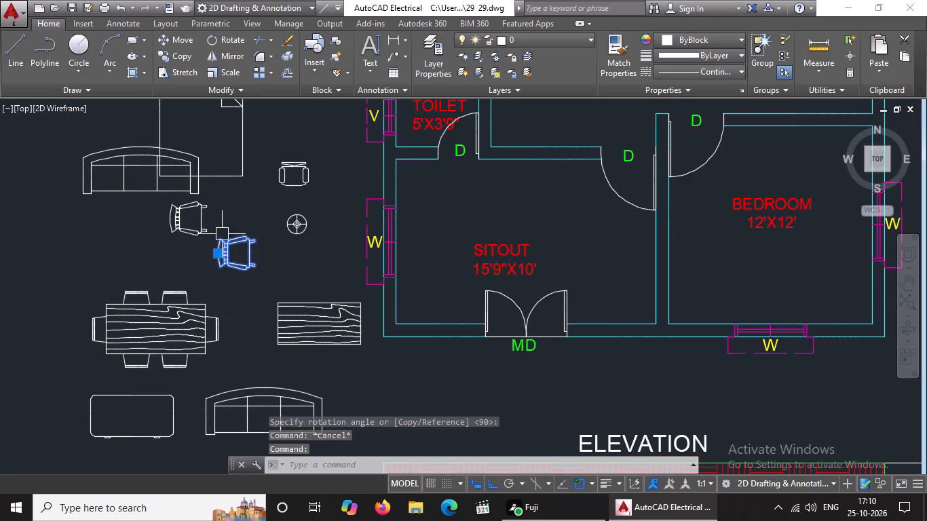
{"action": "left_click", "coordinate": [220, 255]}
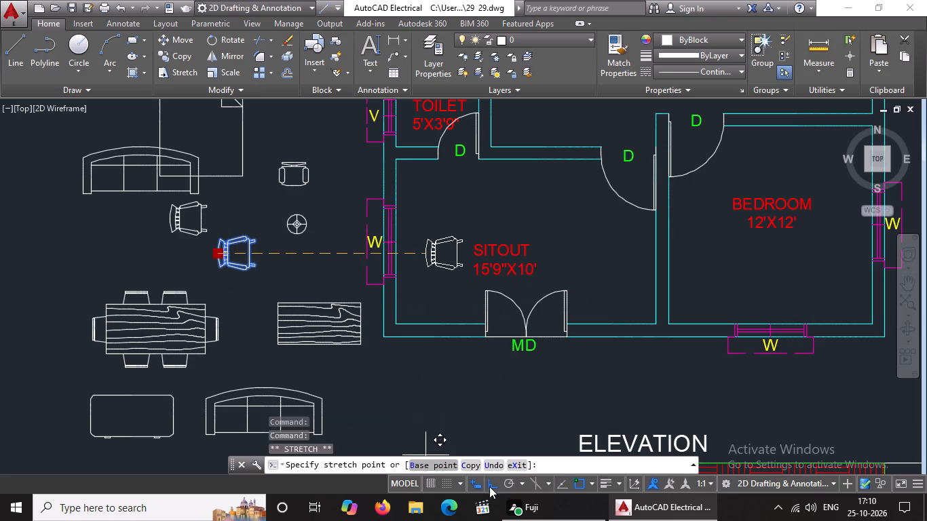
{"action": "left_click", "coordinate": [496, 484]}
{"action": "scroll", "coordinate": [490, 408], "scroll_direction": "up", "scroll_amount": 2}
{"action": "scroll", "coordinate": [396, 260], "scroll_direction": "down", "scroll_amount": 1}
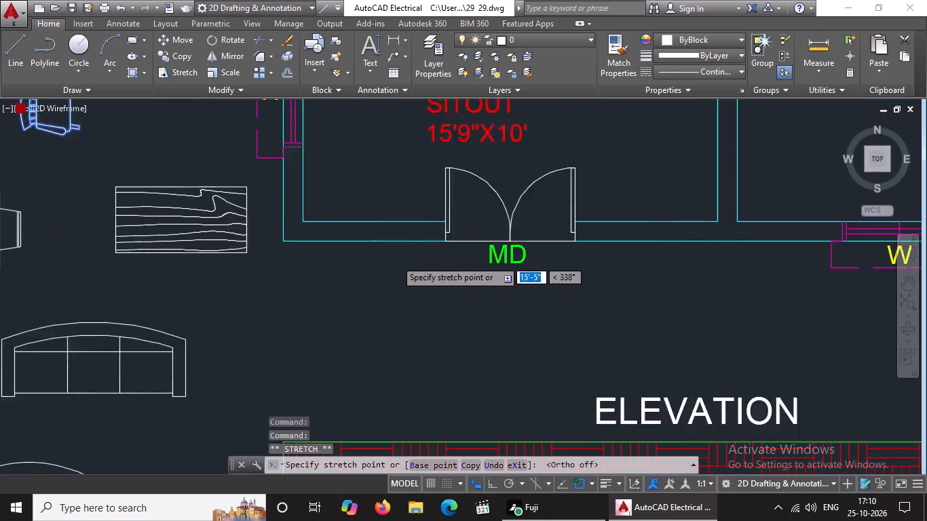
{"action": "scroll", "coordinate": [396, 260], "scroll_direction": "down", "scroll_amount": 1}
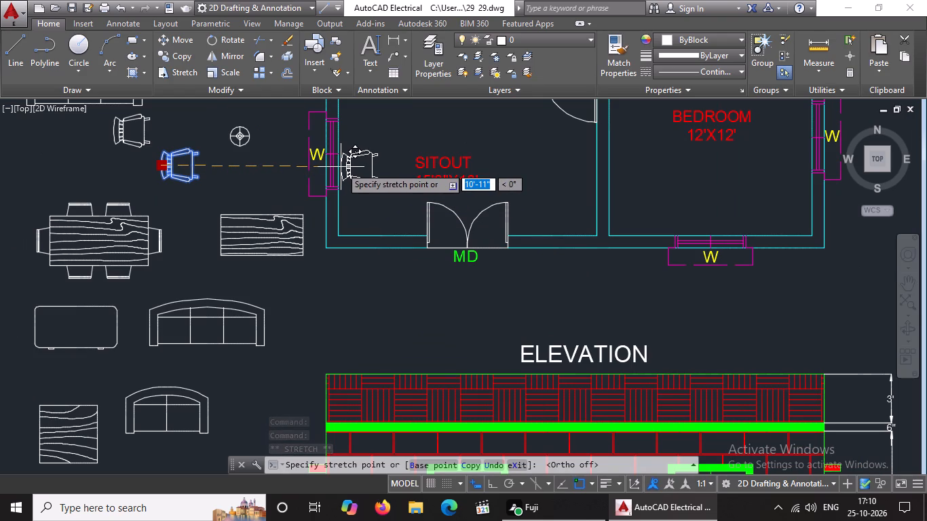
{"action": "left_click", "coordinate": [341, 167]}
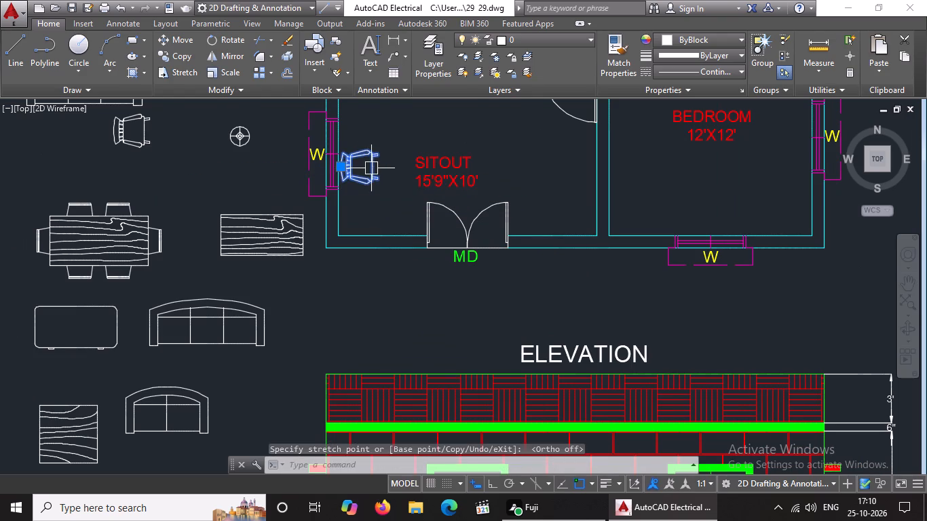
Move the remaining rotated chair into the sitout, directly above the first chair and against the same window wall.
{"action": "scroll", "coordinate": [372, 168], "scroll_direction": "down", "scroll_amount": 1}
{"action": "left_click", "coordinate": [225, 147]}
{"action": "left_click", "coordinate": [210, 143]}
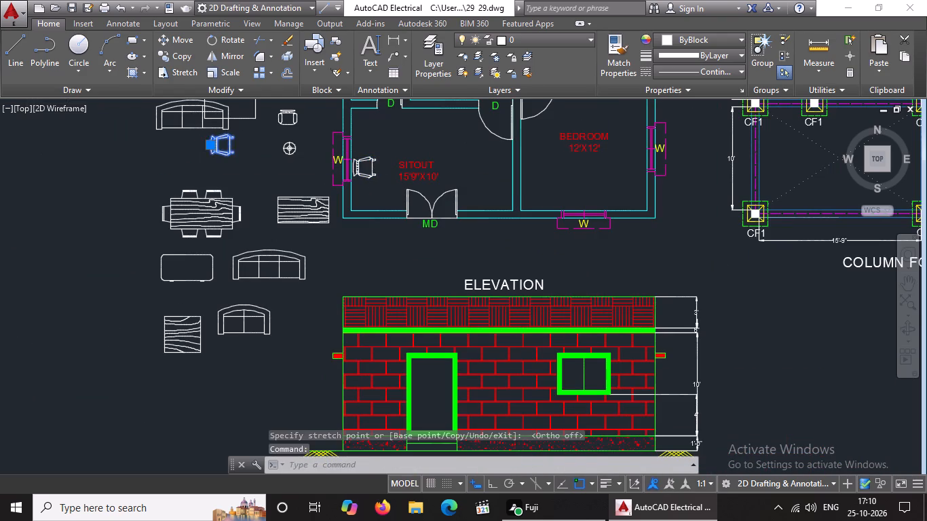
{"action": "scroll", "coordinate": [352, 155], "scroll_direction": "up", "scroll_amount": 3}
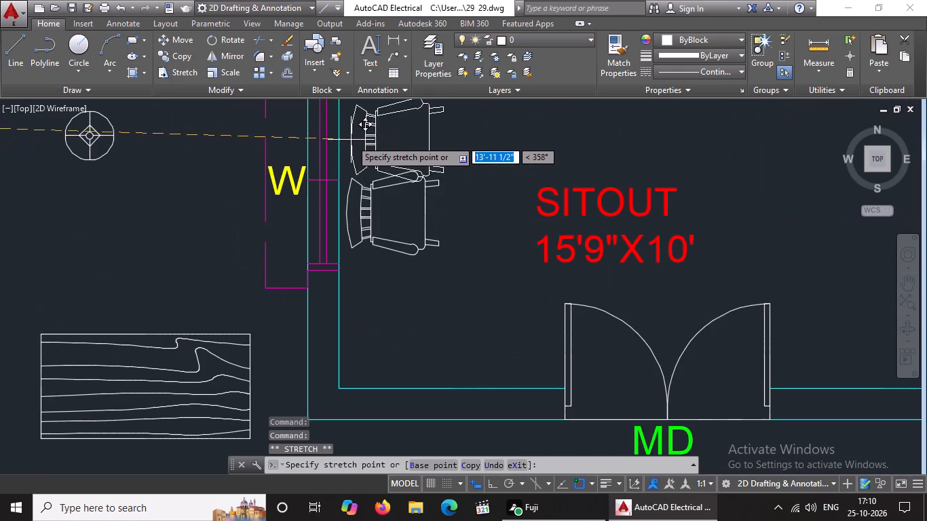
{"action": "scroll", "coordinate": [351, 140], "scroll_direction": "down", "scroll_amount": 2}
{"action": "scroll", "coordinate": [351, 131], "scroll_direction": "up", "scroll_amount": 2}
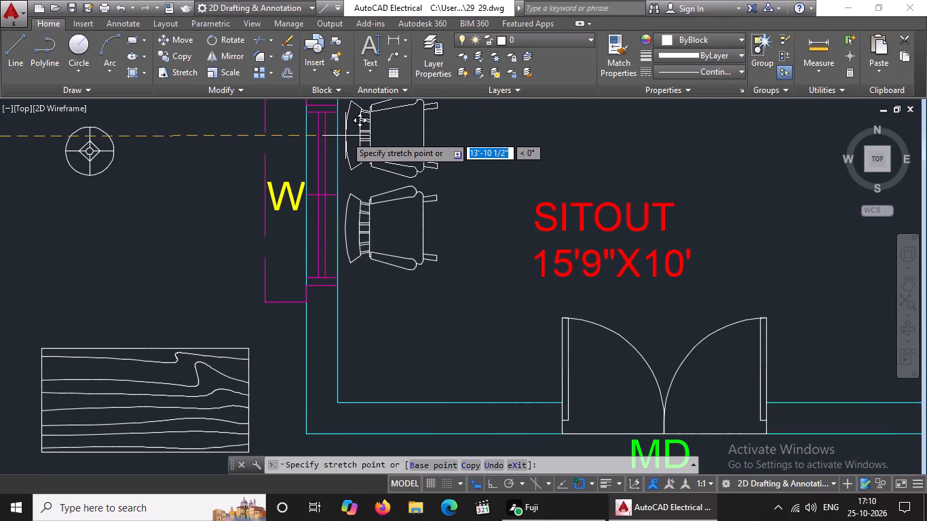
{"action": "left_click", "coordinate": [345, 136]}
{"action": "scroll", "coordinate": [358, 134], "scroll_direction": "down", "scroll_amount": 3}
{"action": "key", "text": "Escape"}
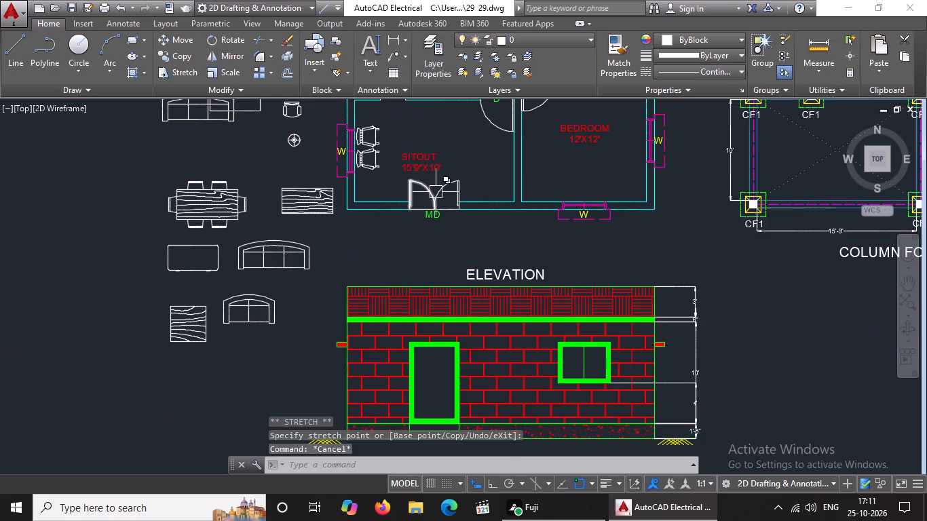
Rotate the queen bed block 180° with Ortho on so its pillows are at the bottom.
{"action": "scroll", "coordinate": [432, 190], "scroll_direction": "down", "scroll_amount": 2}
{"action": "middle_click", "coordinate": [436, 198]}
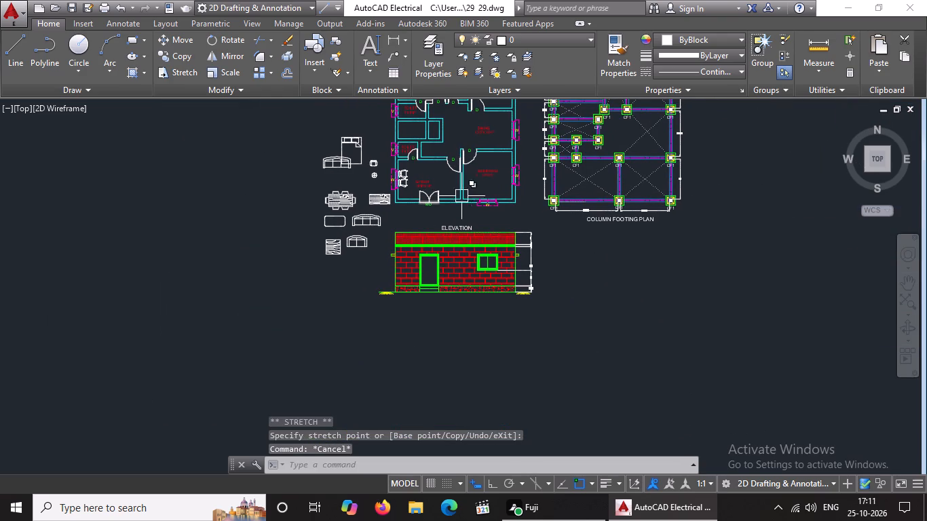
{"action": "middle_click_drag", "start_coordinate": [451, 206], "coordinate": [417, 217]}
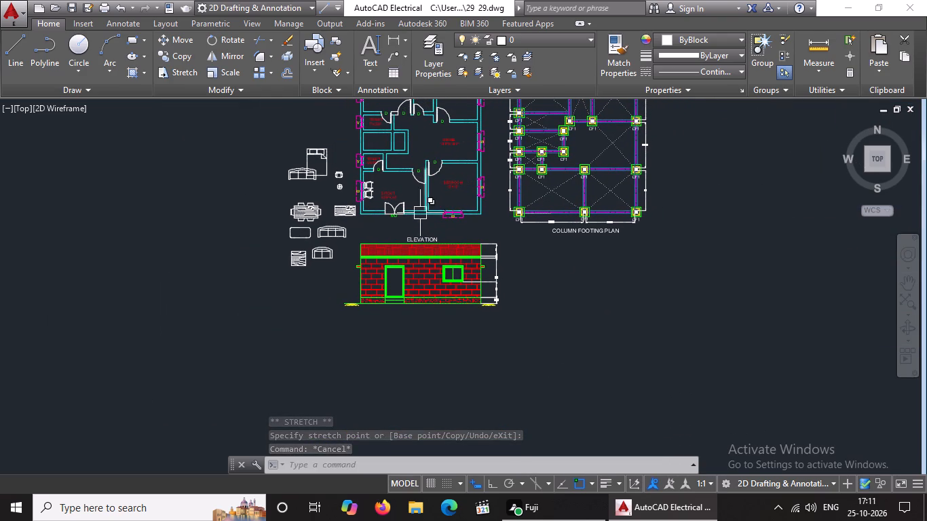
{"action": "scroll", "coordinate": [318, 145], "scroll_direction": "up", "scroll_amount": 2}
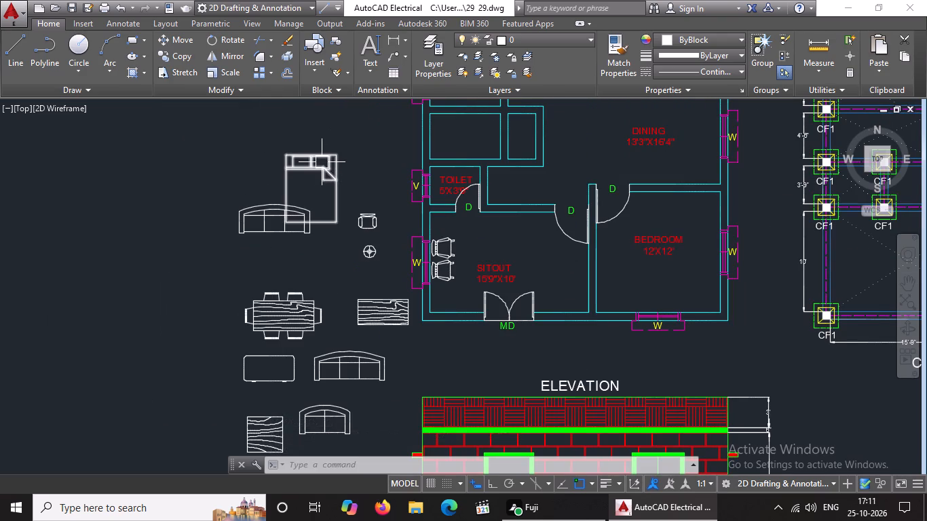
{"action": "left_click", "coordinate": [322, 161]}
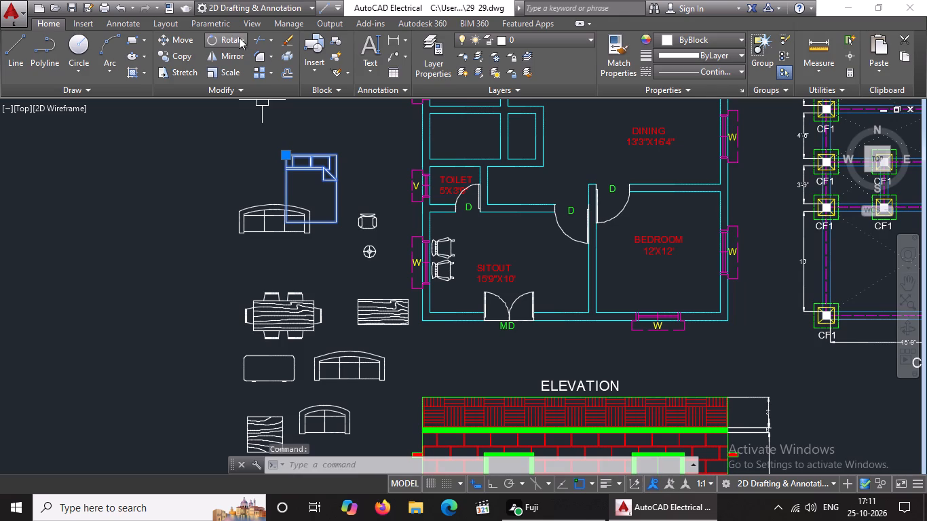
{"action": "left_click", "coordinate": [238, 37]}
{"action": "left_click", "coordinate": [309, 166]}
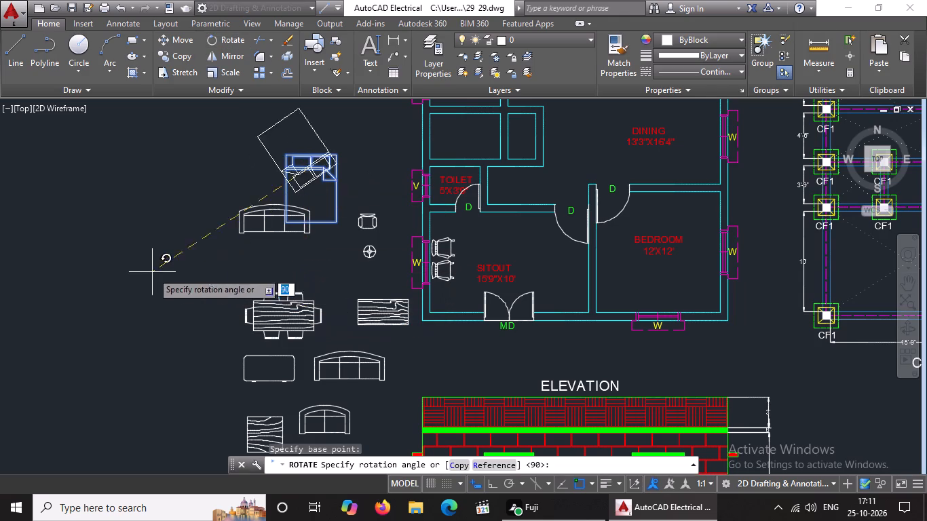
{"action": "left_click", "coordinate": [499, 482]}
{"action": "left_click", "coordinate": [96, 165]}
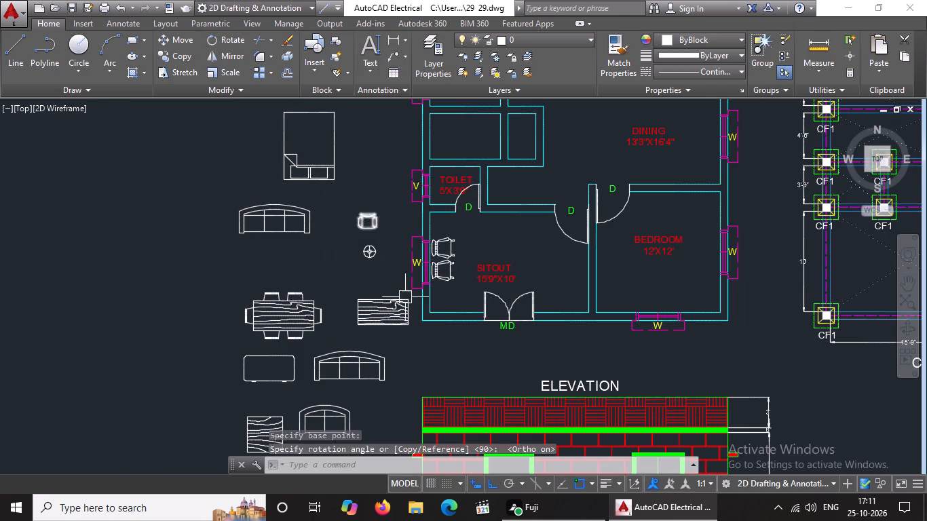
Move the SITOUT 15'9"X10' label slightly straight up within its room.
{"action": "left_click", "coordinate": [481, 271]}
{"action": "left_click", "coordinate": [478, 263]}
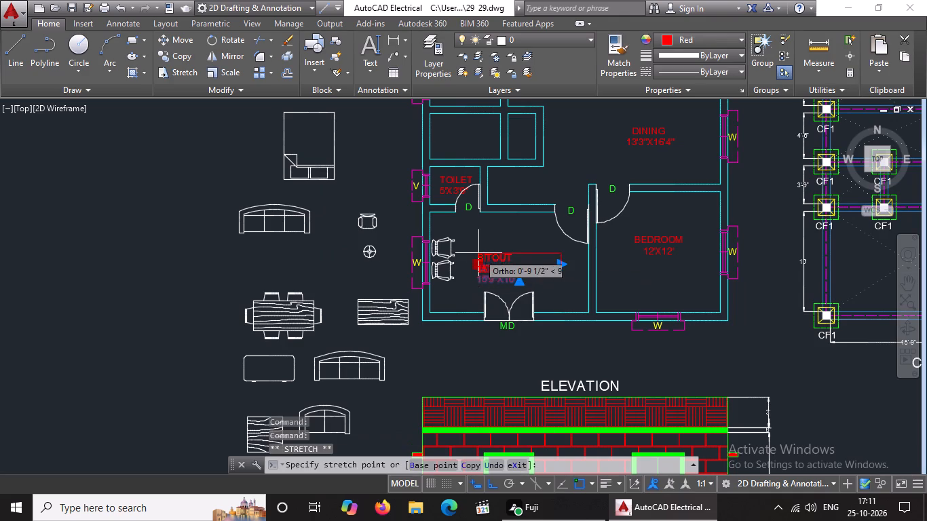
{"action": "left_click", "coordinate": [476, 245]}
{"action": "key", "text": "Escape"}
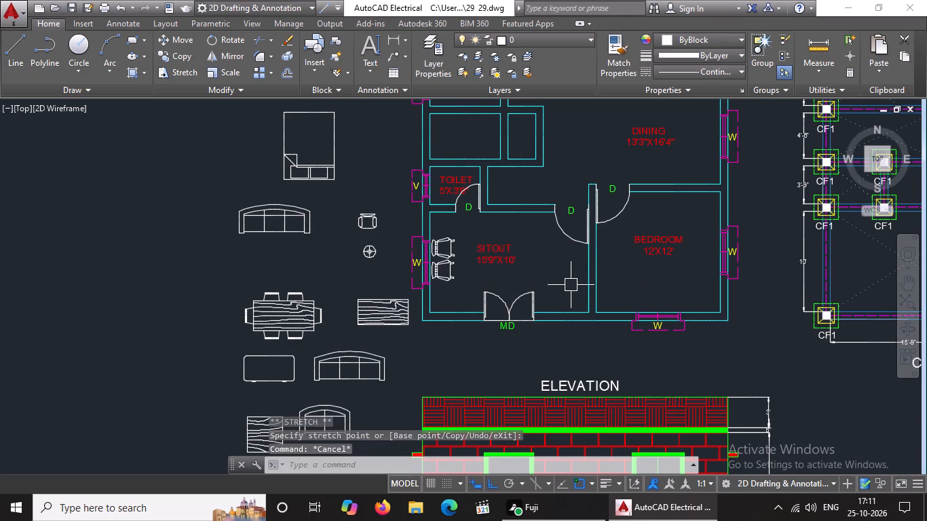
With Ortho off, move the bed into the 12'X12' bedroom beside the sitout, its head against the lower window wall.
{"action": "left_click", "coordinate": [309, 172]}
{"action": "left_click", "coordinate": [335, 179]}
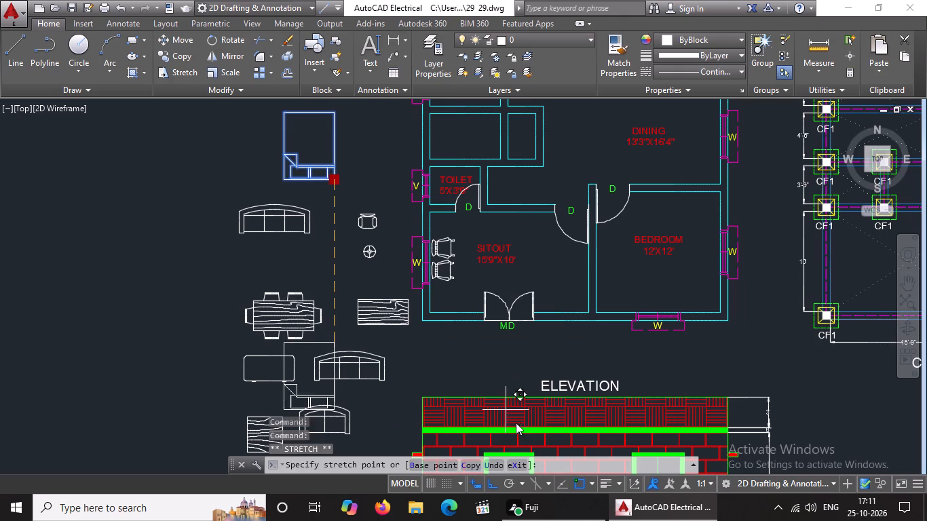
{"action": "left_click", "coordinate": [494, 480]}
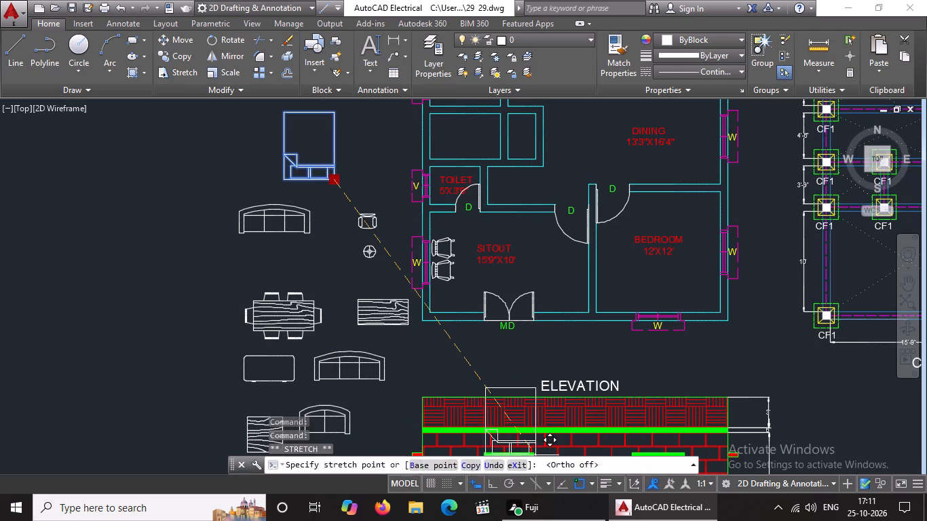
{"action": "scroll", "coordinate": [694, 310], "scroll_direction": "up", "scroll_amount": 2}
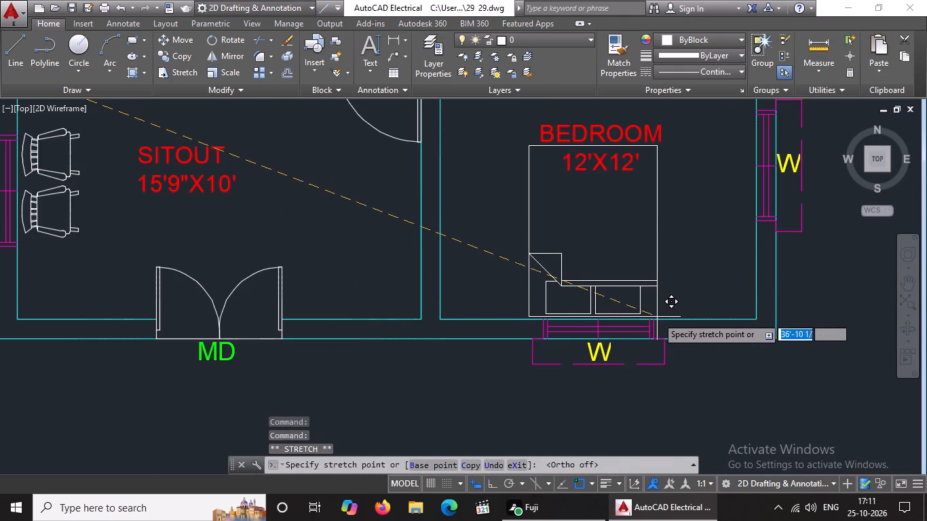
{"action": "scroll", "coordinate": [653, 317], "scroll_direction": "up", "scroll_amount": 2}
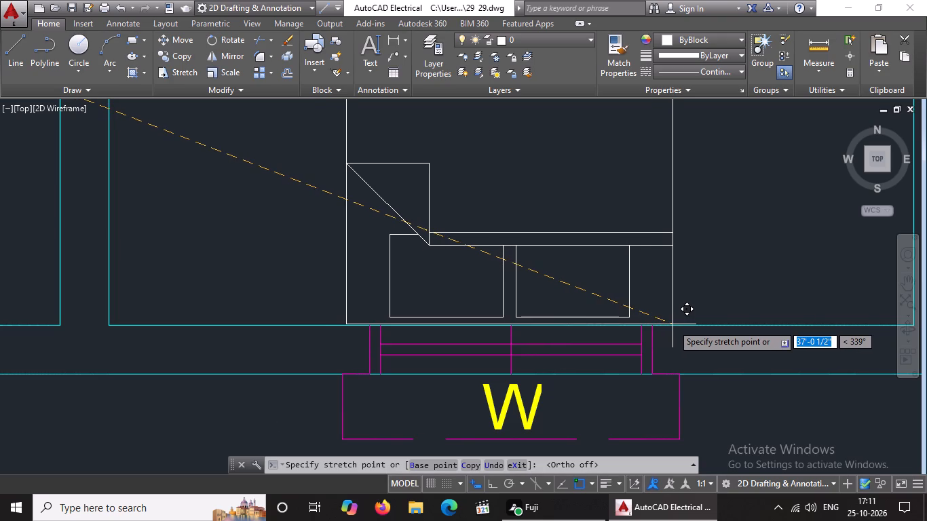
{"action": "left_click", "coordinate": [674, 324]}
{"action": "scroll", "coordinate": [687, 320], "scroll_direction": "down", "scroll_amount": 4}
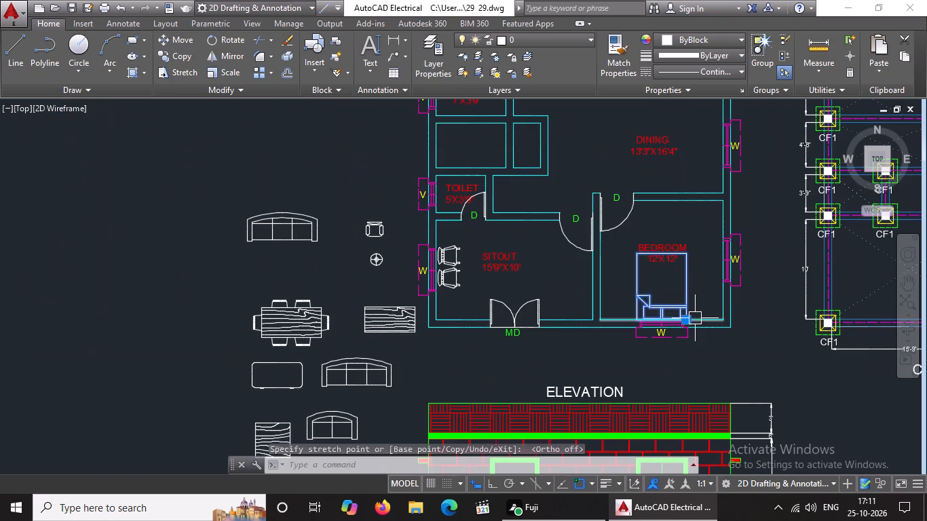
{"action": "key", "text": "Escape"}
Move the BEDROOM 12'X12' label about 2'-3" up and slightly right, clear of the bed.
{"action": "scroll", "coordinate": [673, 247], "scroll_direction": "up", "scroll_amount": 2}
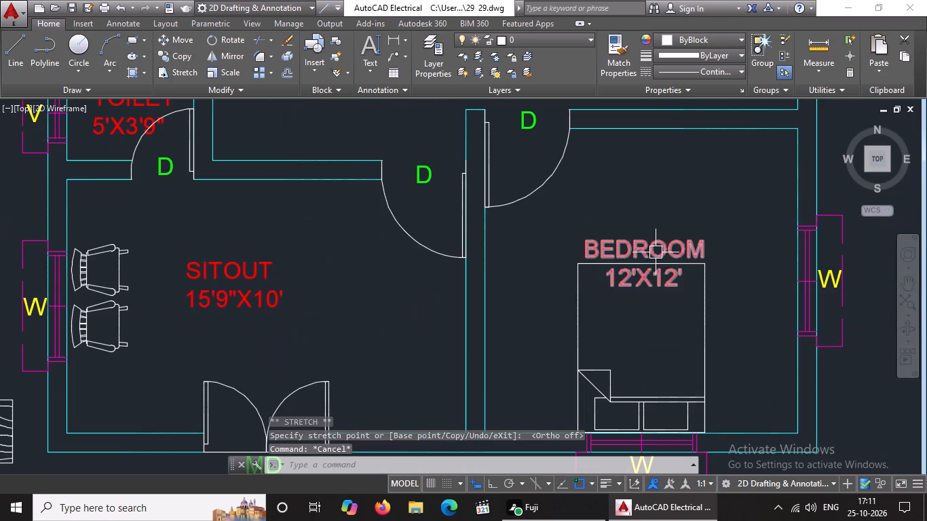
{"action": "left_click", "coordinate": [656, 252]}
{"action": "left_click", "coordinate": [587, 241]}
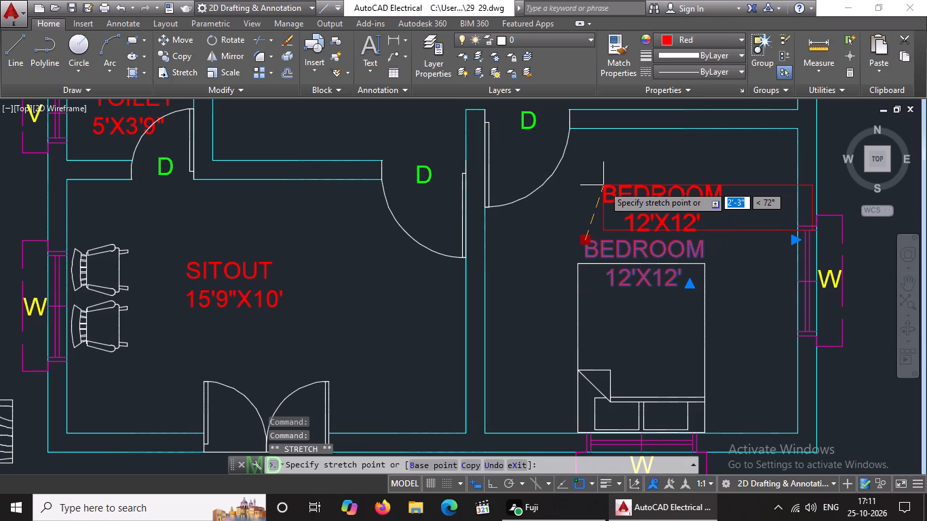
{"action": "left_click", "coordinate": [603, 185]}
{"action": "scroll", "coordinate": [609, 185], "scroll_direction": "down", "scroll_amount": 3}
{"action": "key", "text": "Escape"}
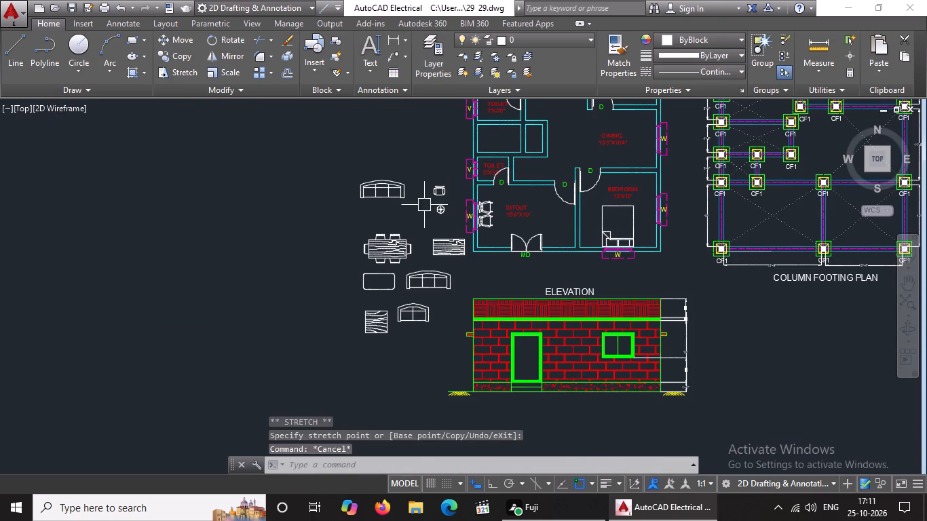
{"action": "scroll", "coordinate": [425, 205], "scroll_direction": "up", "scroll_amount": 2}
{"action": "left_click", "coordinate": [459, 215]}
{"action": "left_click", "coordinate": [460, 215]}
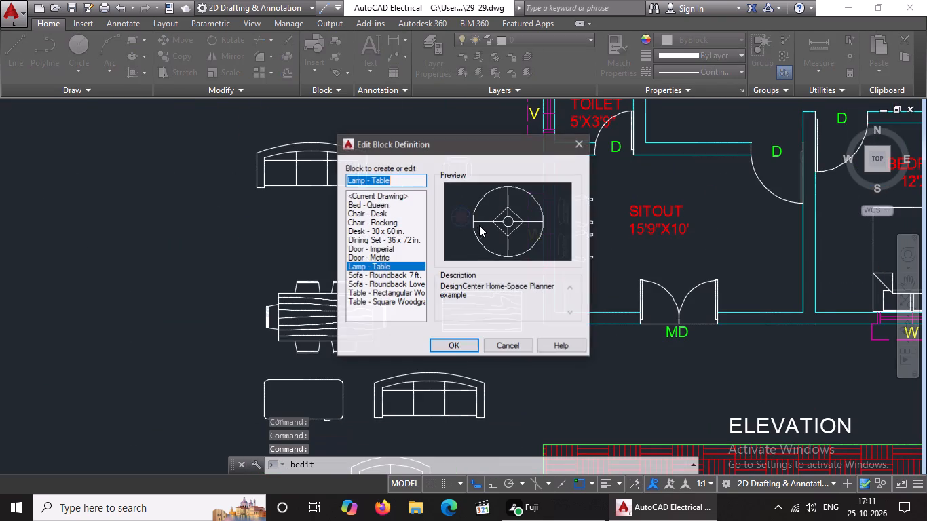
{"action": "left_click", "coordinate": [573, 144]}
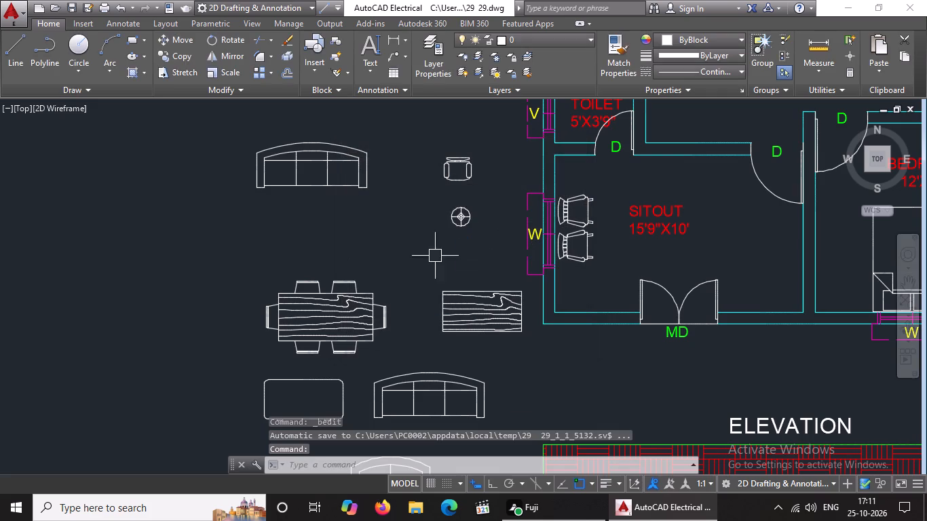
Move the round lamp block into the 12'X12' bedroom, between the left wall and the pillow end of the bed.
{"action": "left_click", "coordinate": [461, 218]}
{"action": "left_click", "coordinate": [459, 218]}
{"action": "scroll", "coordinate": [531, 269], "scroll_direction": "down", "scroll_amount": 3}
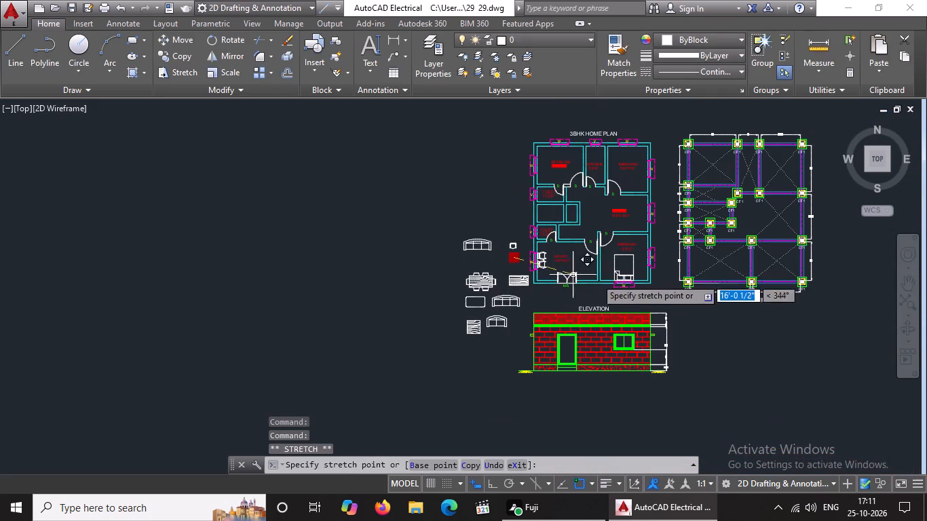
{"action": "scroll", "coordinate": [647, 287], "scroll_direction": "up", "scroll_amount": 3}
{"action": "scroll", "coordinate": [505, 259], "scroll_direction": "up", "scroll_amount": 2}
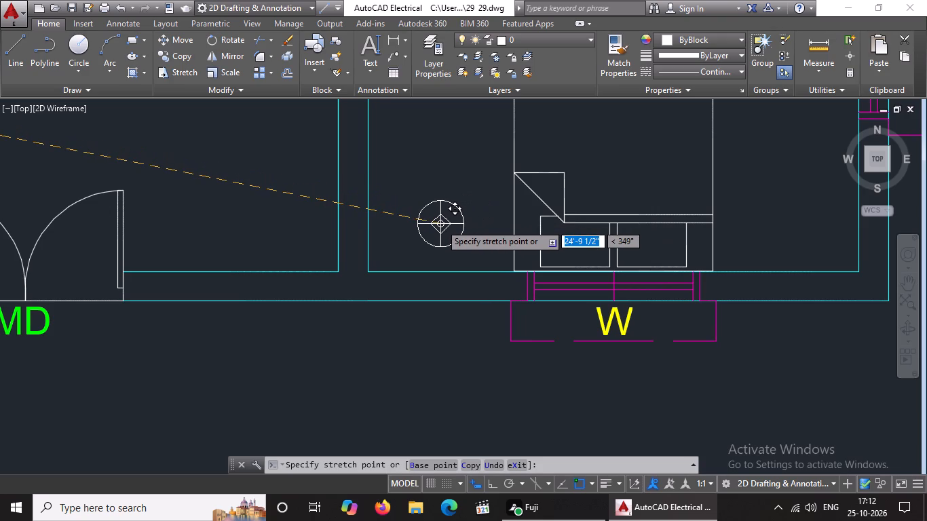
{"action": "left_click", "coordinate": [440, 224]}
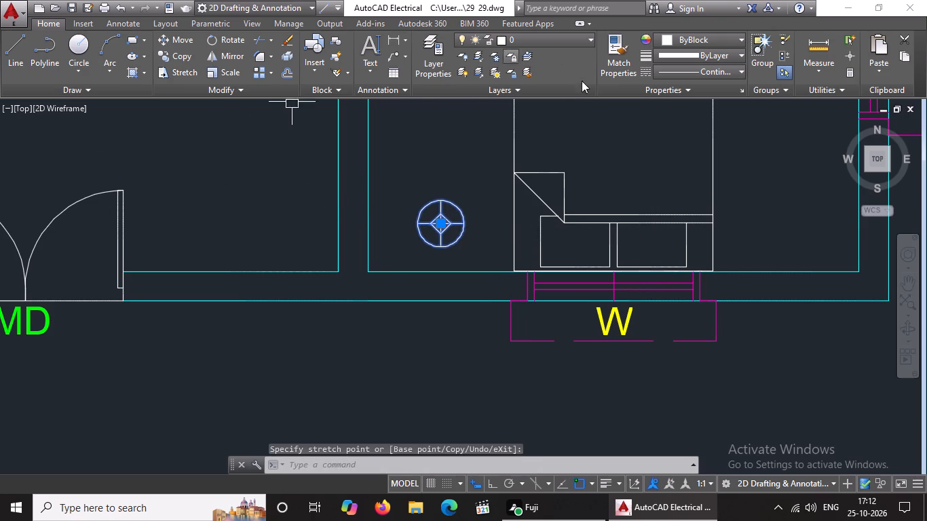
With Ortho on, copy the round lamp block about 8'-7 1/2" straight across to the other side of the bed.
{"action": "left_click", "coordinate": [179, 56]}
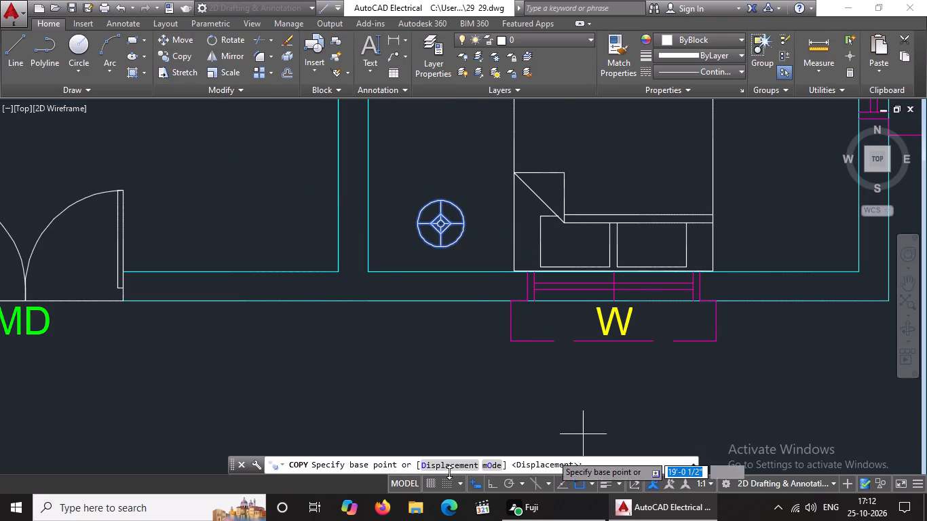
{"action": "left_click", "coordinate": [442, 219]}
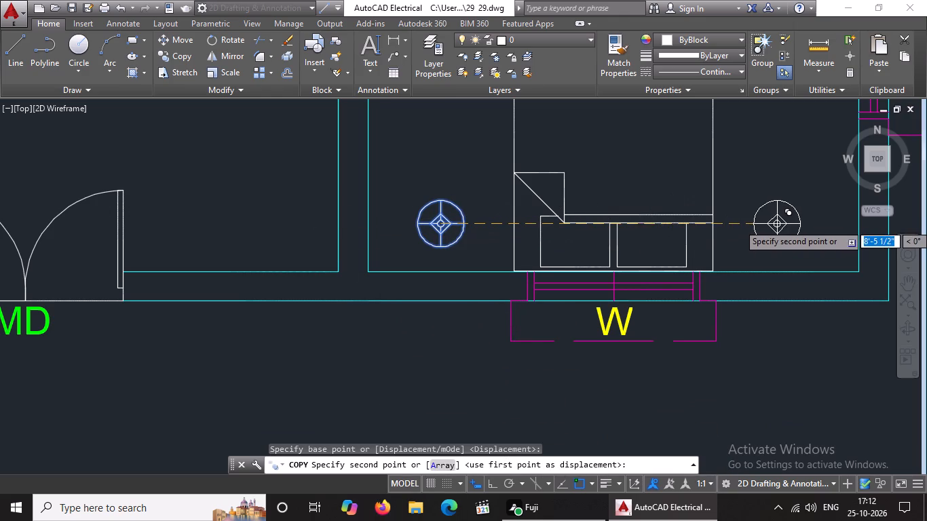
{"action": "left_click", "coordinate": [493, 480]}
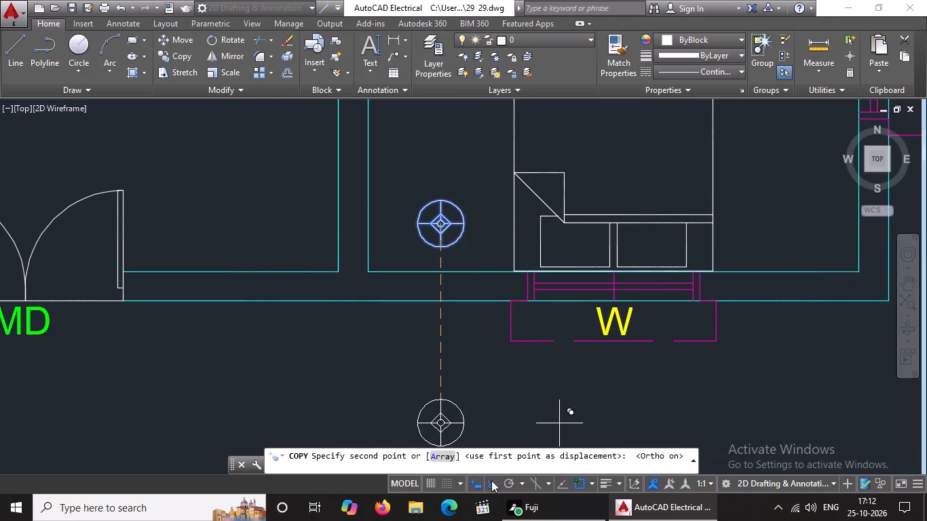
{"action": "left_click", "coordinate": [785, 231]}
{"action": "scroll", "coordinate": [785, 231], "scroll_direction": "down", "scroll_amount": 4}
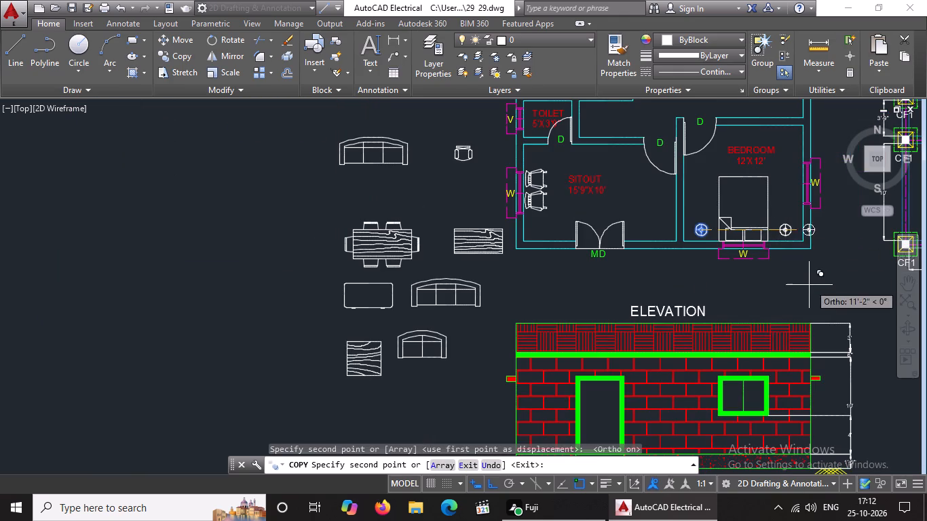
{"action": "key", "text": "Escape"}
Erase both lines of the partition dividing the unlabelled space between the two toilets.
{"action": "middle_click_drag", "start_coordinate": [751, 267], "coordinate": [710, 378]}
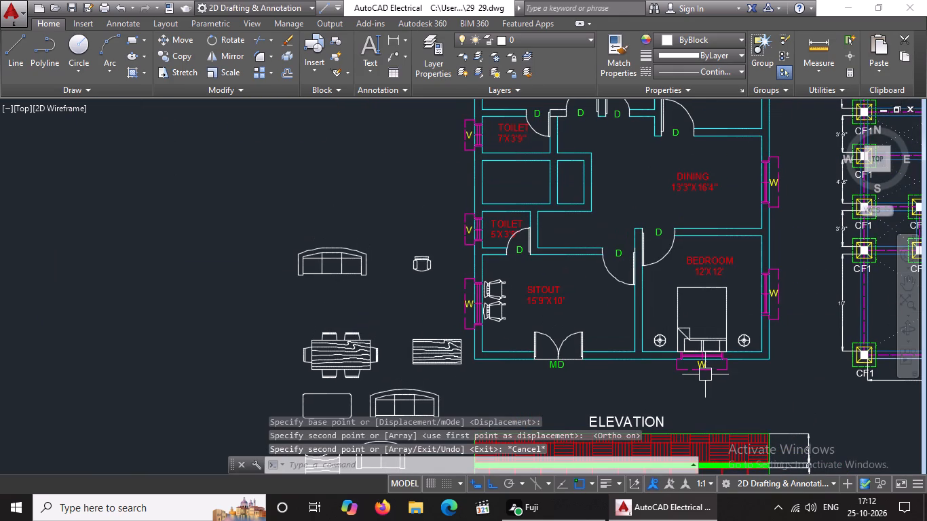
{"action": "scroll", "coordinate": [524, 180], "scroll_direction": "up", "scroll_amount": 1}
{"action": "scroll", "coordinate": [539, 177], "scroll_direction": "down", "scroll_amount": 1}
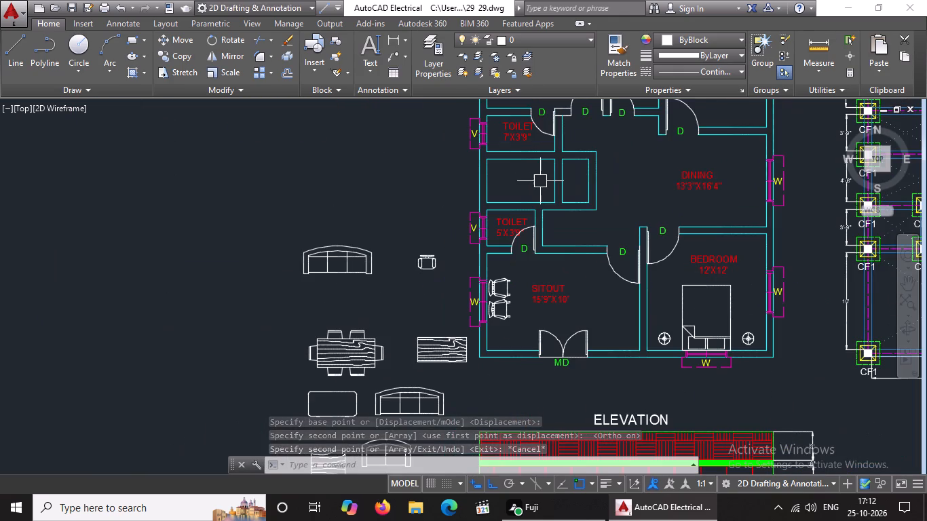
{"action": "middle_click_drag", "start_coordinate": [540, 181], "coordinate": [538, 210]}
{"action": "scroll", "coordinate": [538, 210], "scroll_direction": "down", "scroll_amount": 1}
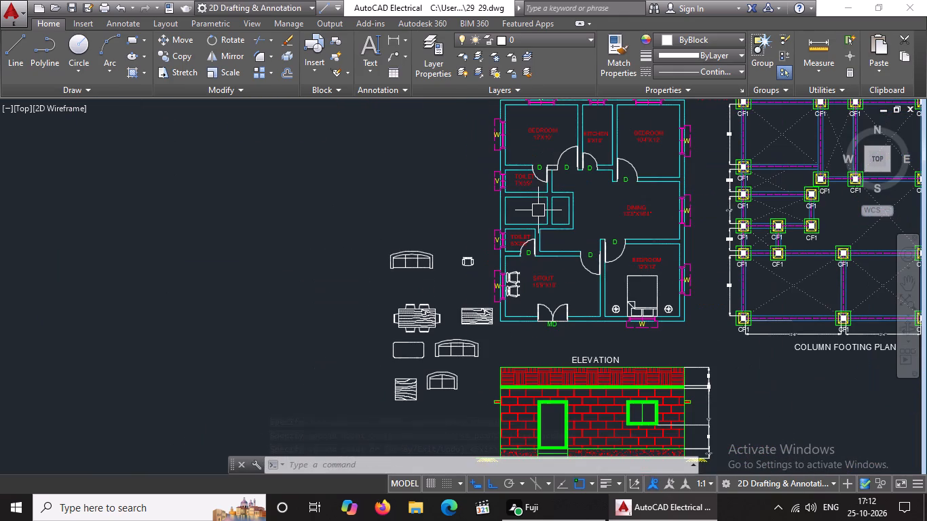
{"action": "scroll", "coordinate": [528, 168], "scroll_direction": "up", "scroll_amount": 2}
{"action": "scroll", "coordinate": [577, 262], "scroll_direction": "up", "scroll_amount": 1}
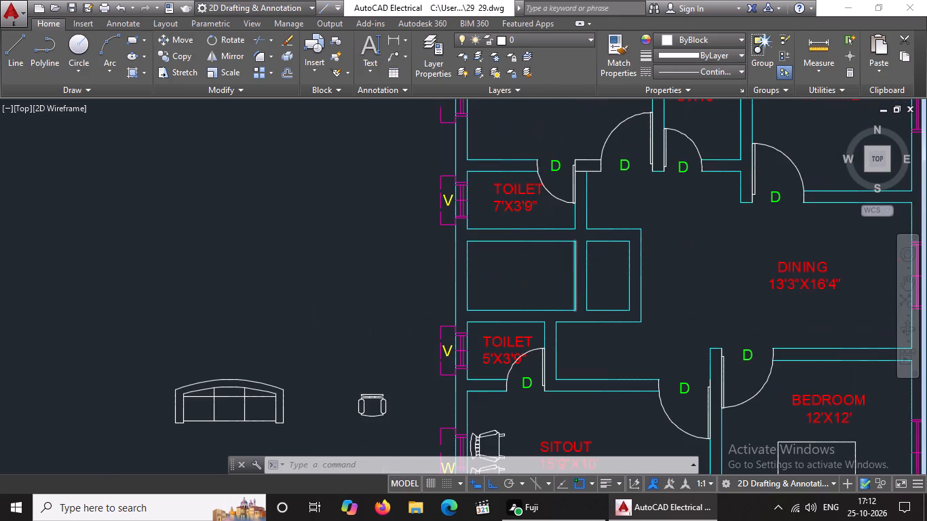
{"action": "scroll", "coordinate": [577, 262], "scroll_direction": "up", "scroll_amount": 1}
{"action": "left_click", "coordinate": [572, 267]}
{"action": "key", "text": "Delete"}
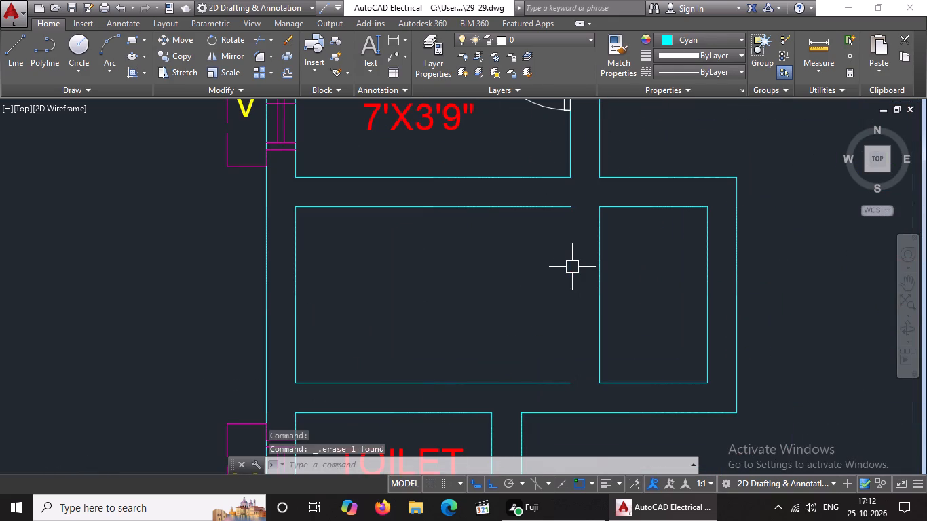
{"action": "left_click", "coordinate": [598, 259]}
{"action": "key", "text": "Delete"}
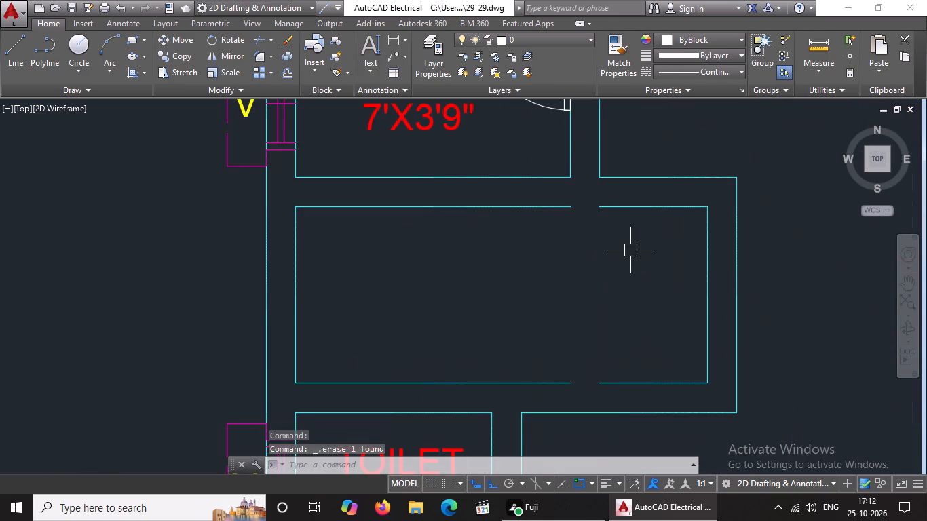
{"action": "key", "text": "Escape"}
Extend the space's upper and lower inner wall lines across the gap left by the erased partition.
{"action": "key", "text": "e"}
{"action": "key", "text": "x"}
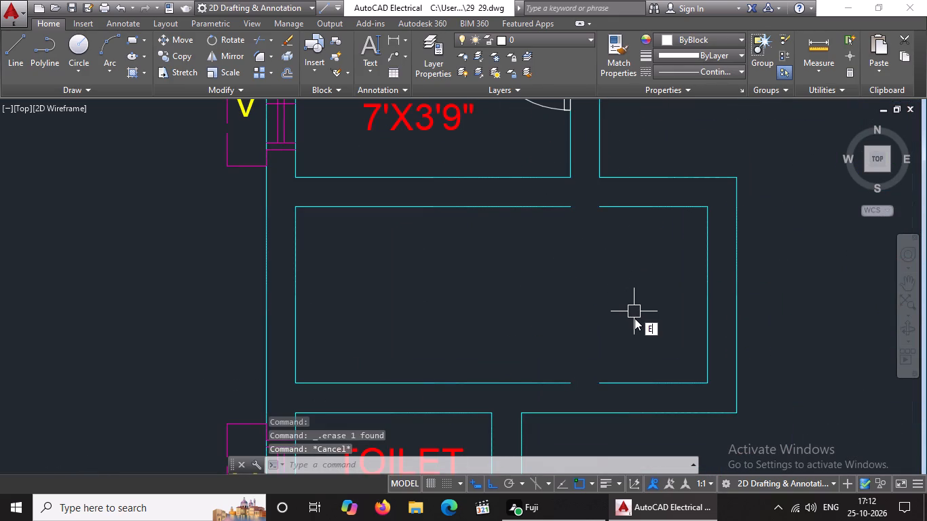
{"action": "key", "text": "Return"}
{"action": "key", "text": "Return"}
{"action": "left_click", "coordinate": [567, 212]}
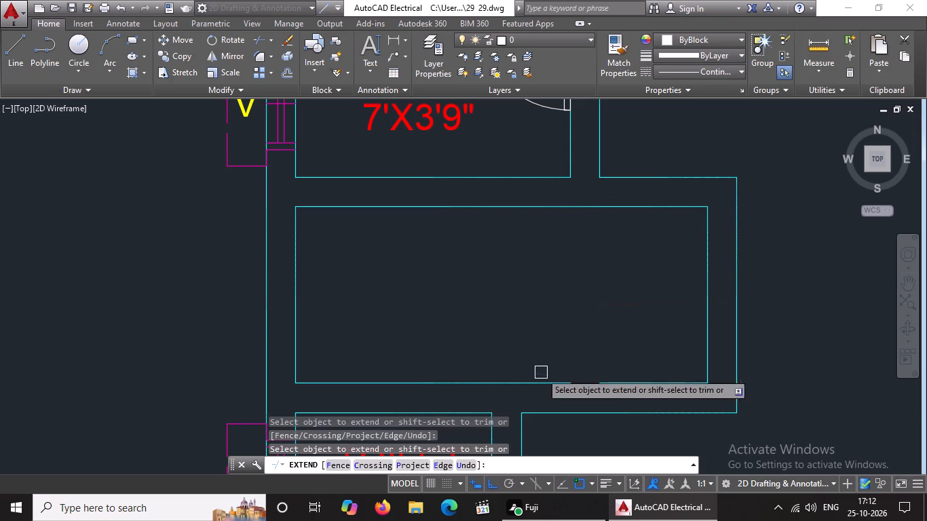
{"action": "left_click", "coordinate": [548, 380]}
{"action": "key", "text": "Escape"}
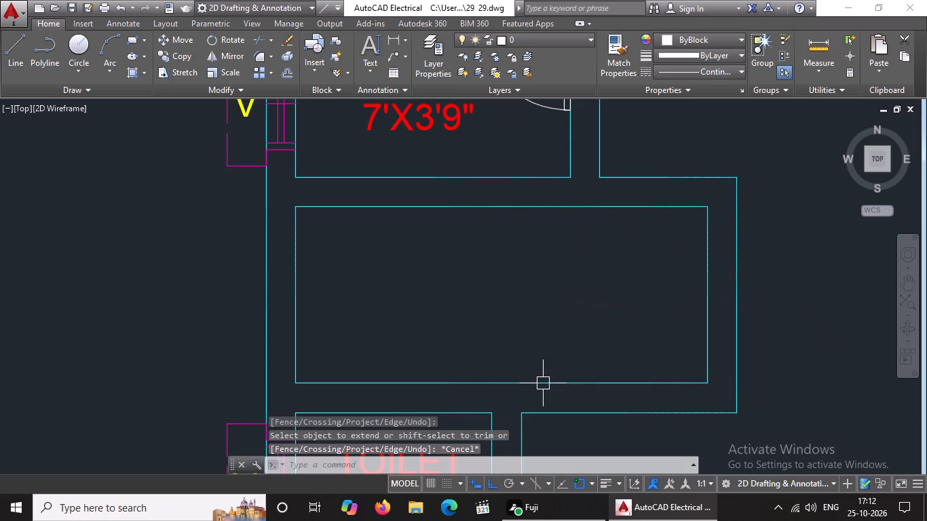
Offset the space's left inner wall line 3' inward to mark the stair landing.
{"action": "key", "text": "o"}
{"action": "key", "text": "Return"}
{"action": "type", "text": "3'"}
{"action": "key", "text": "Return"}
{"action": "left_click_drag", "start_coordinate": [298, 301], "coordinate": [307, 300]}
{"action": "left_click", "coordinate": [345, 295]}
{"action": "scroll", "coordinate": [412, 305], "scroll_direction": "down", "scroll_amount": 2}
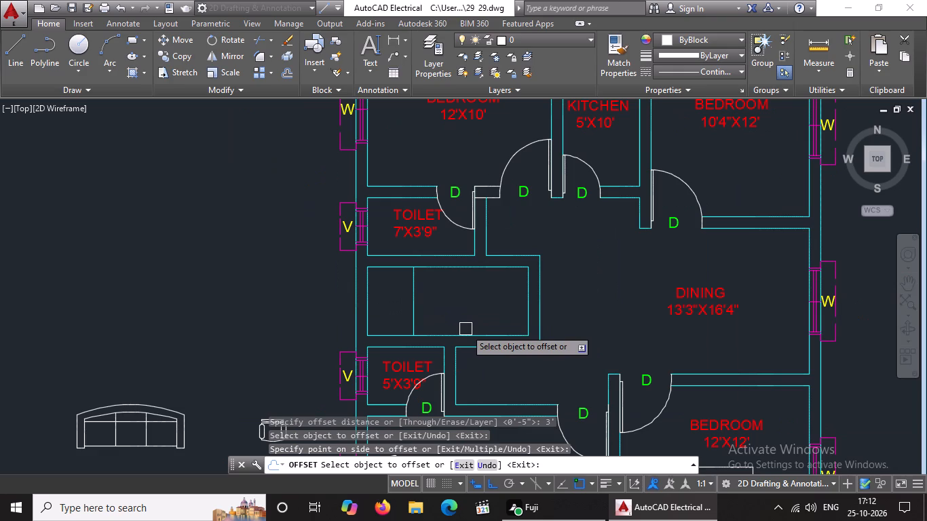
{"action": "key", "text": "Escape"}
{"action": "key", "text": "Escape"}
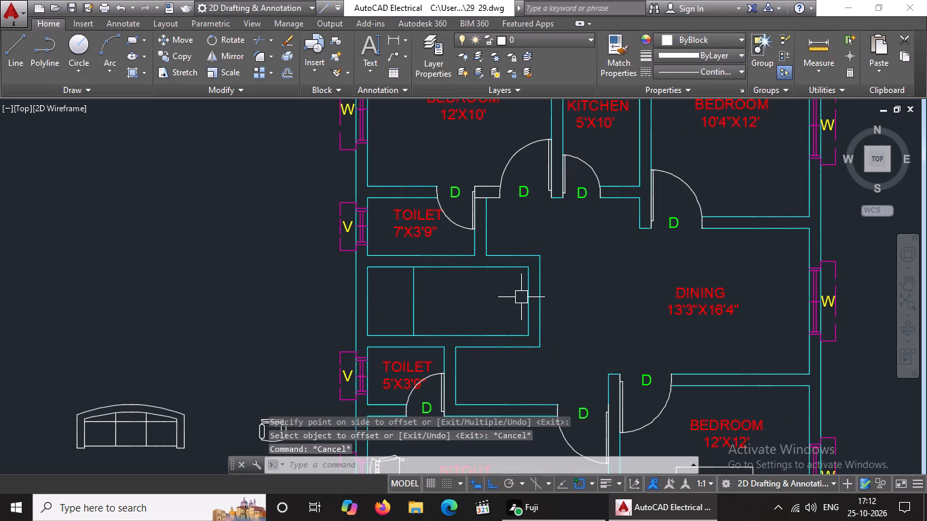
Extend the space's upper and lower inner wall lines to the outer line of the end wall facing the dining area.
{"action": "key", "text": "e"}
{"action": "key", "text": "x"}
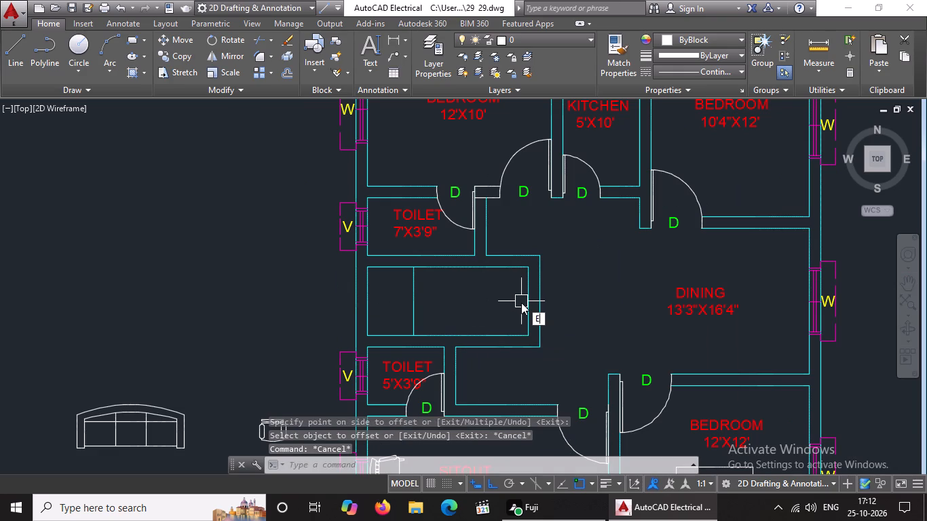
{"action": "key", "text": "Return"}
{"action": "key", "text": "Return"}
{"action": "left_click", "coordinate": [519, 268]}
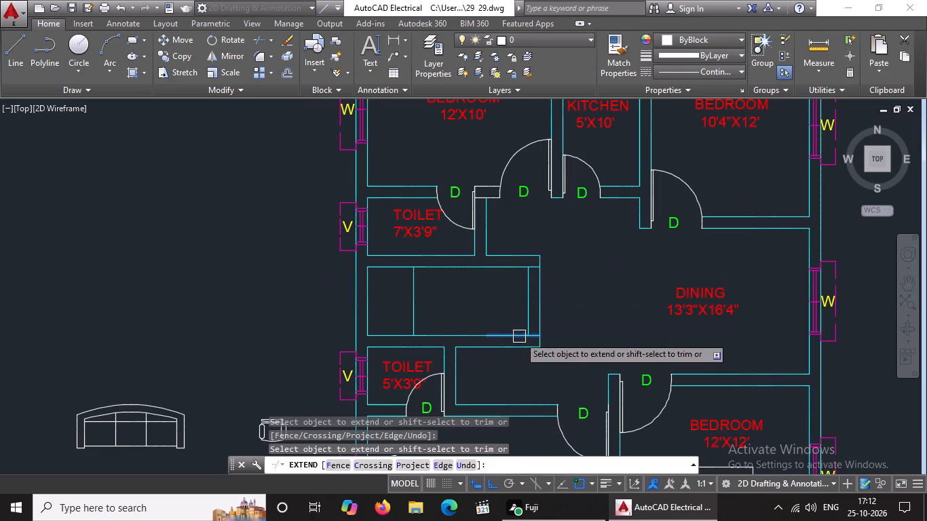
{"action": "left_click", "coordinate": [514, 334]}
{"action": "key", "text": "Escape"}
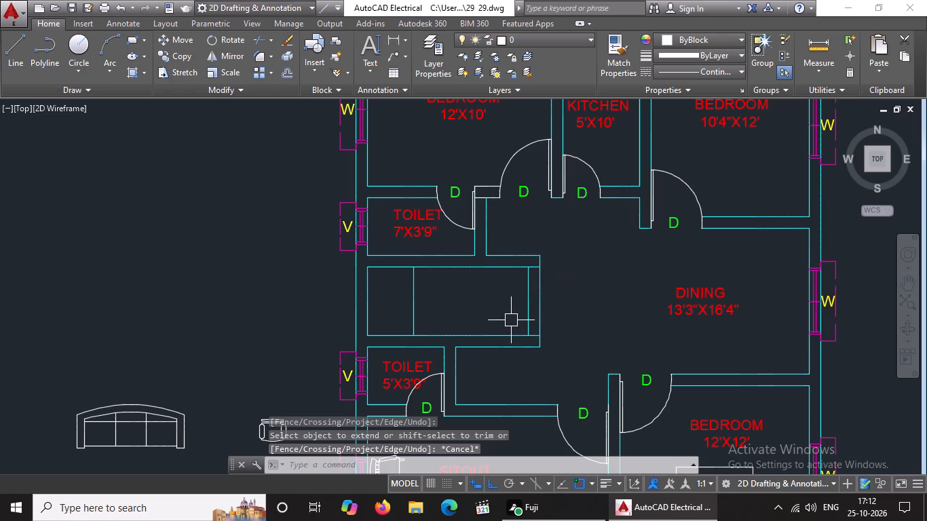
Trim the upper and lower ends of both end-wall lines on the dining side, between the two horizontal walls.
{"action": "type", "text": "TR"}
{"action": "key", "text": "Return"}
{"action": "key", "text": "Return"}
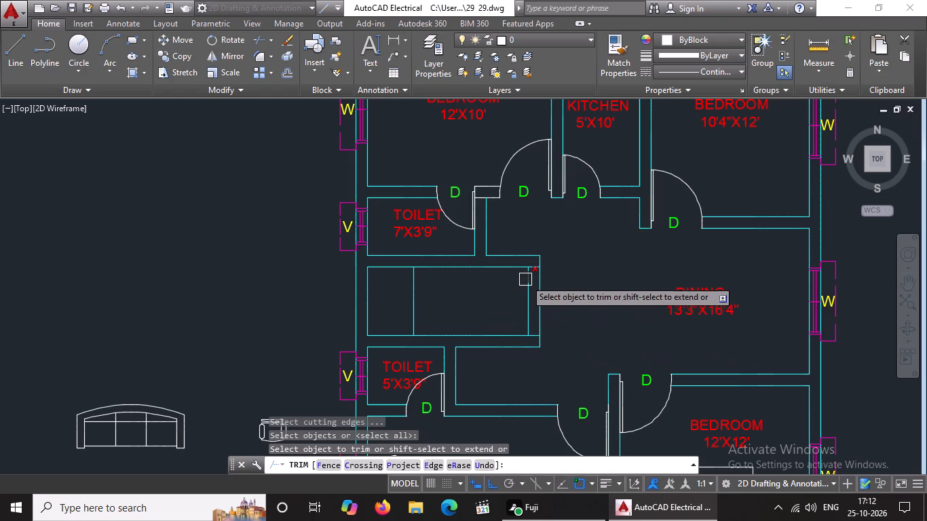
{"action": "scroll", "coordinate": [525, 279], "scroll_direction": "up", "scroll_amount": 1}
{"action": "left_click", "coordinate": [527, 273]}
{"action": "left_click", "coordinate": [550, 271]}
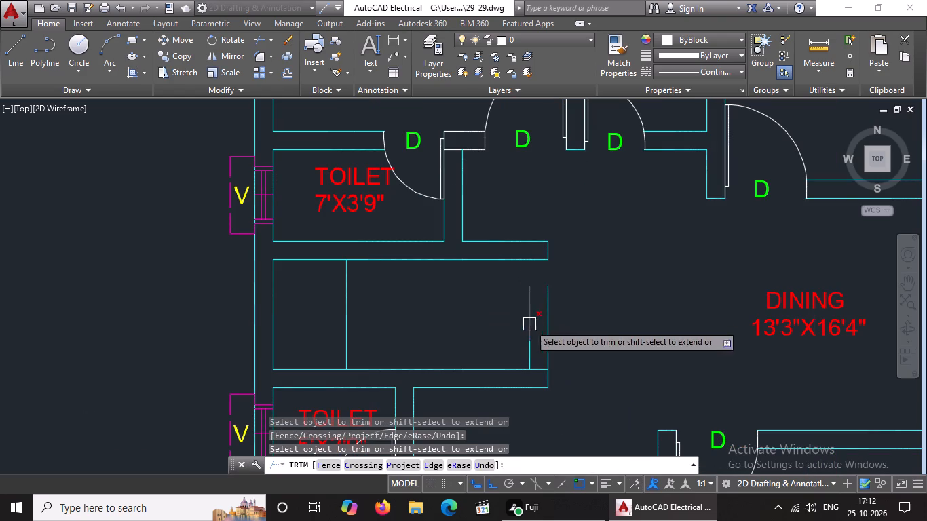
{"action": "left_click", "coordinate": [526, 361]}
{"action": "left_click", "coordinate": [549, 360]}
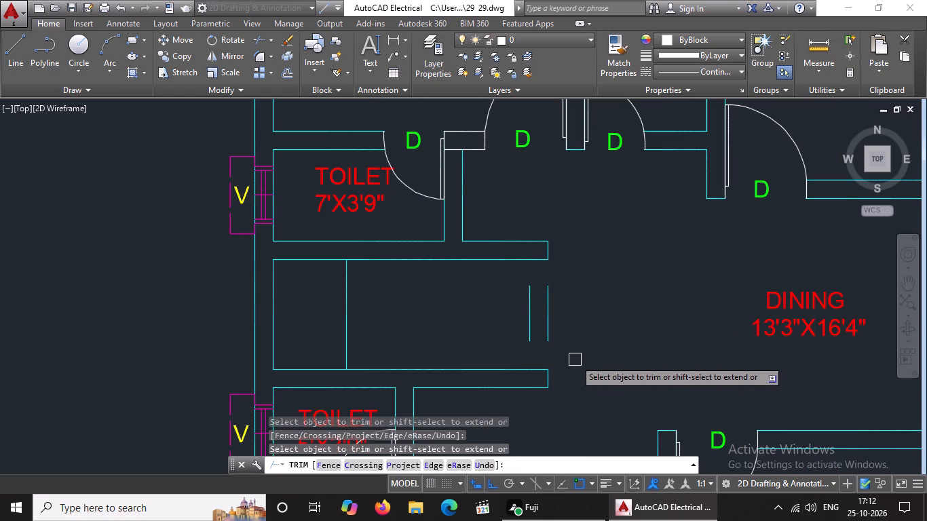
{"action": "key", "text": "Escape"}
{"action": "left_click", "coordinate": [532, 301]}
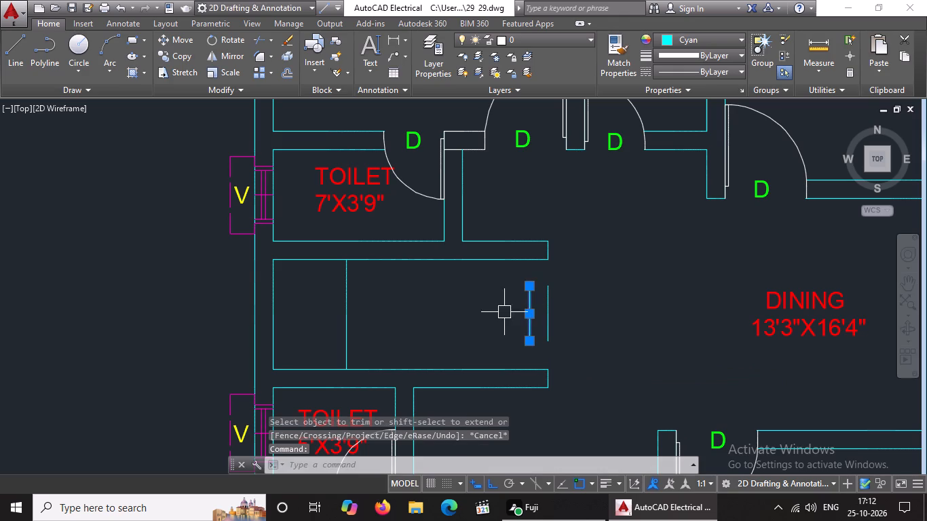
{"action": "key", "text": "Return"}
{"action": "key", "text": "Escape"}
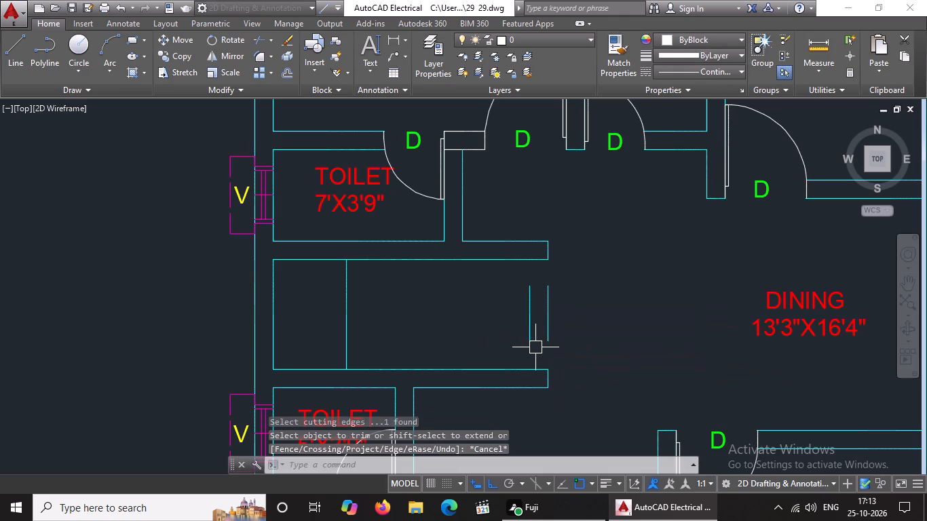
Erase the two leftover end-wall line pieces to open the stair space to the dining area.
{"action": "left_click", "coordinate": [533, 332]}
{"action": "key", "text": "Delete"}
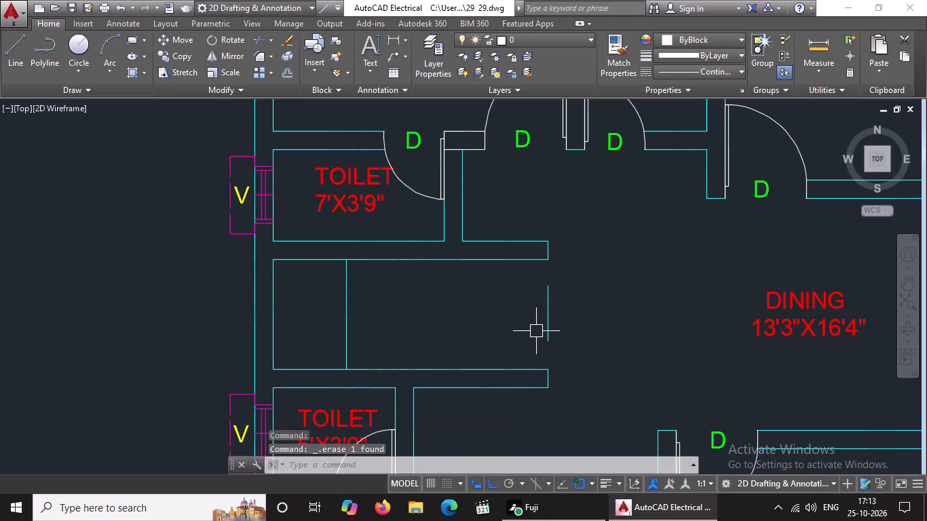
{"action": "left_click", "coordinate": [542, 328]}
{"action": "key", "text": "Delete"}
{"action": "key", "text": "Escape"}
Offset the landing line 10" toward the dining area, then repeat from each new line to create the first six tread lines.
{"action": "key", "text": "o"}
{"action": "key", "text": "Return"}
{"action": "type", "text": "10"}
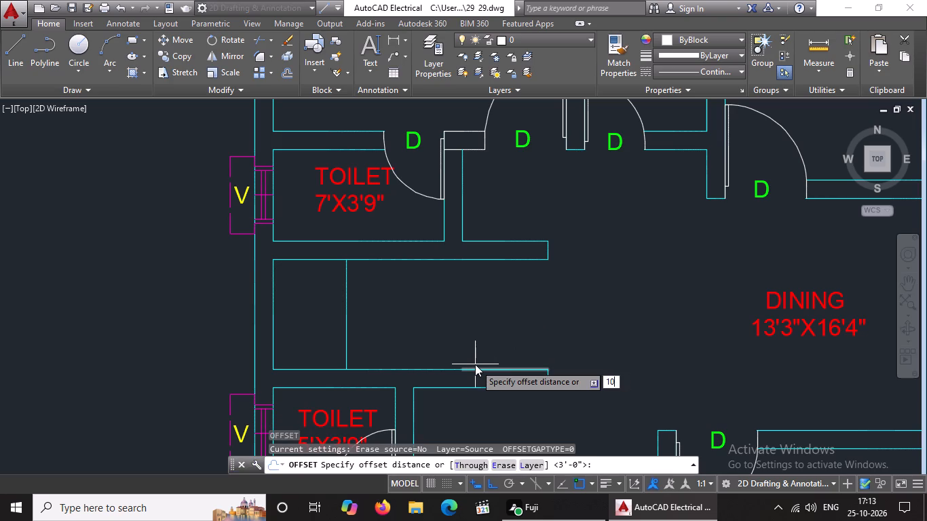
{"action": "key", "text": "shift+quotedbl"}
{"action": "key", "text": "Return"}
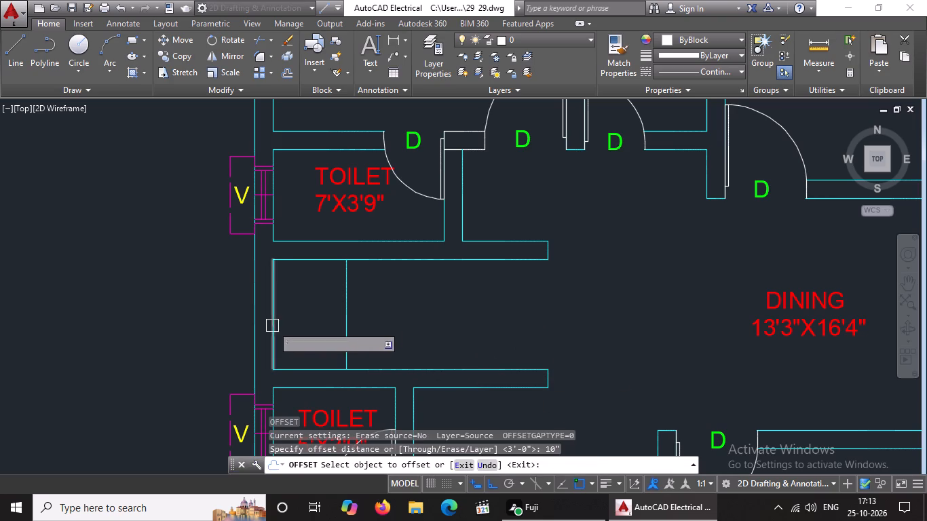
{"action": "left_click", "coordinate": [346, 317]}
{"action": "left_click", "coordinate": [375, 317]}
{"action": "left_click_drag", "start_coordinate": [368, 320], "coordinate": [379, 317]}
{"action": "left_click", "coordinate": [388, 315]}
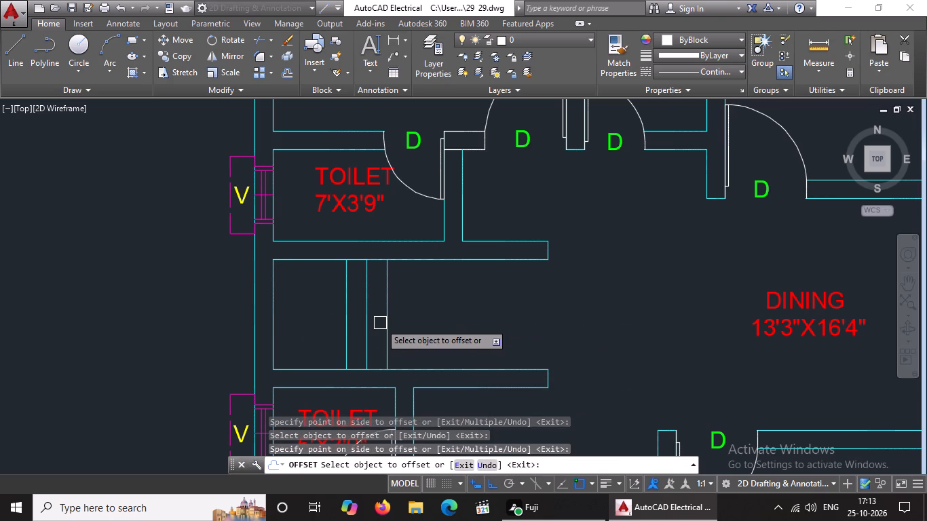
{"action": "left_click", "coordinate": [387, 331]}
{"action": "left_click", "coordinate": [430, 324]}
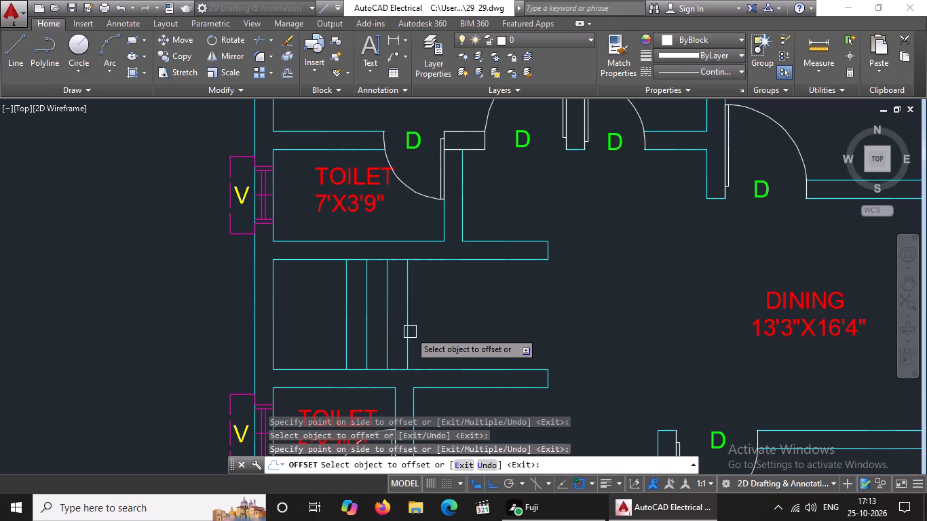
{"action": "left_click", "coordinate": [409, 331]}
{"action": "left_click", "coordinate": [441, 322]}
{"action": "left_click_drag", "start_coordinate": [426, 327], "coordinate": [442, 324]}
{"action": "left_click", "coordinate": [471, 316]}
{"action": "left_click_drag", "start_coordinate": [451, 327], "coordinate": [459, 325]}
{"action": "left_click", "coordinate": [493, 314]}
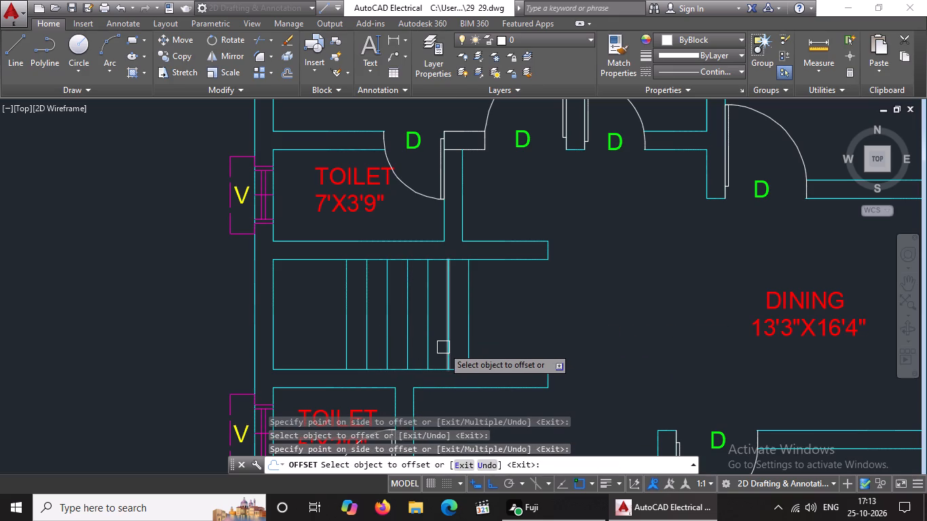
Offset four more tread lines at 10" spacing toward the dining area, each from the previous line.
{"action": "left_click_drag", "start_coordinate": [467, 330], "coordinate": [499, 322]}
{"action": "left_click", "coordinate": [499, 322]}
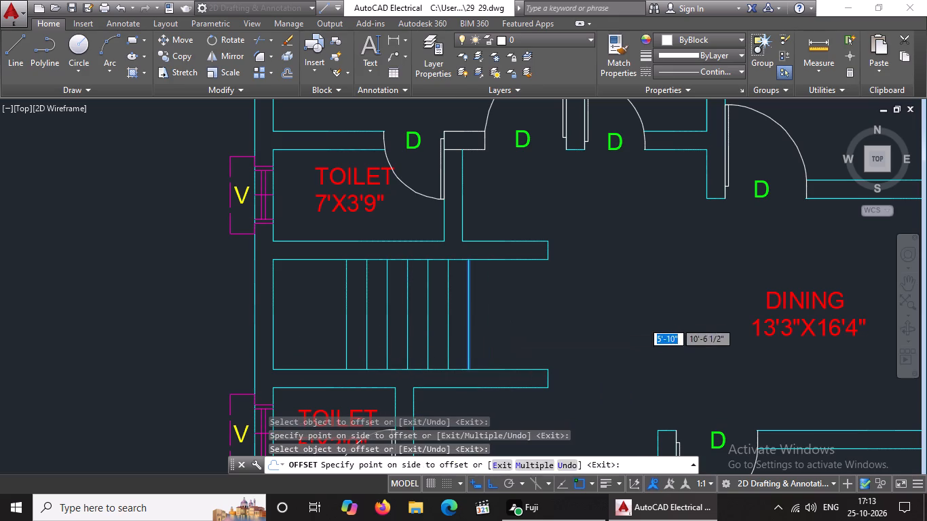
{"action": "left_click", "coordinate": [488, 326]}
{"action": "left_click", "coordinate": [517, 320]}
{"action": "left_click", "coordinate": [508, 321]}
{"action": "left_click", "coordinate": [549, 322]}
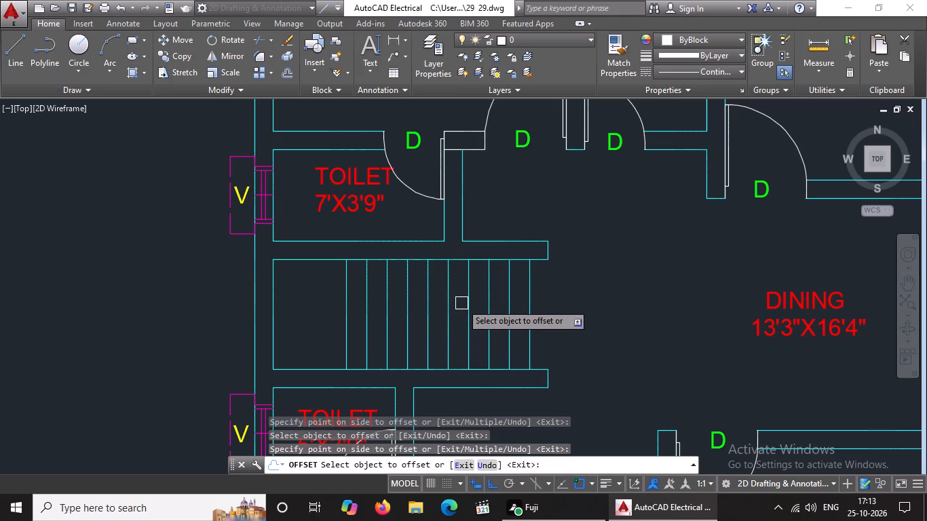
{"action": "left_click_drag", "start_coordinate": [532, 305], "coordinate": [537, 304]}
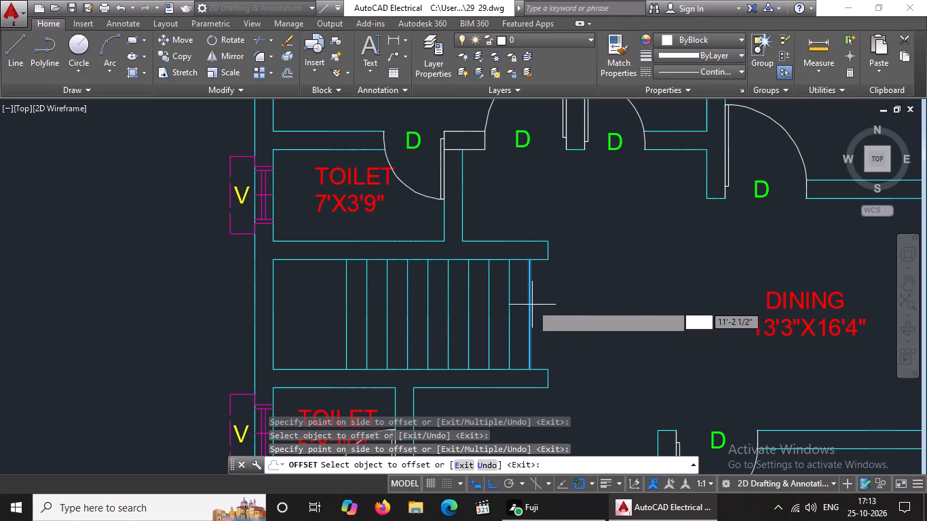
{"action": "left_click_drag", "start_coordinate": [537, 304], "coordinate": [540, 304]}
{"action": "left_click", "coordinate": [563, 303]}
{"action": "key", "text": "Escape"}
Erase the outermost tread line lying just beyond the stair walls' ends on the dining side.
{"action": "left_click", "coordinate": [552, 309]}
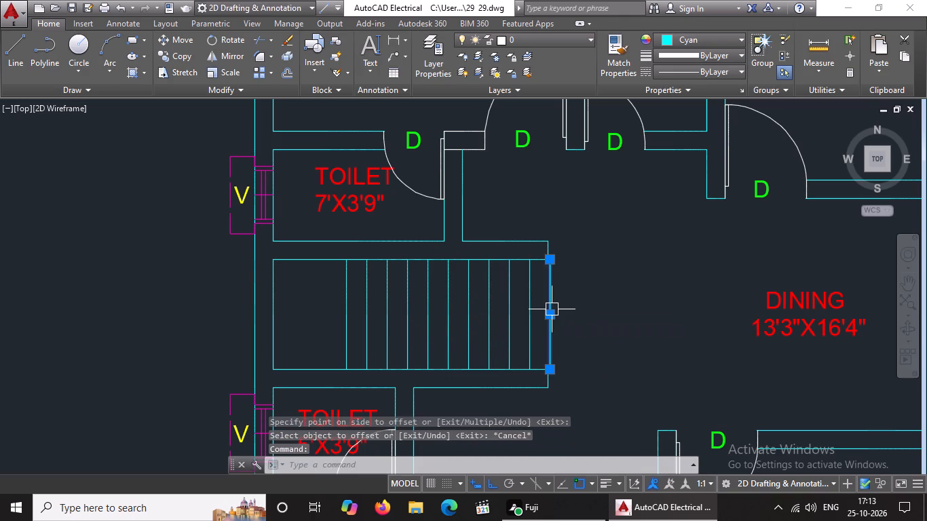
{"action": "key", "text": "Delete"}
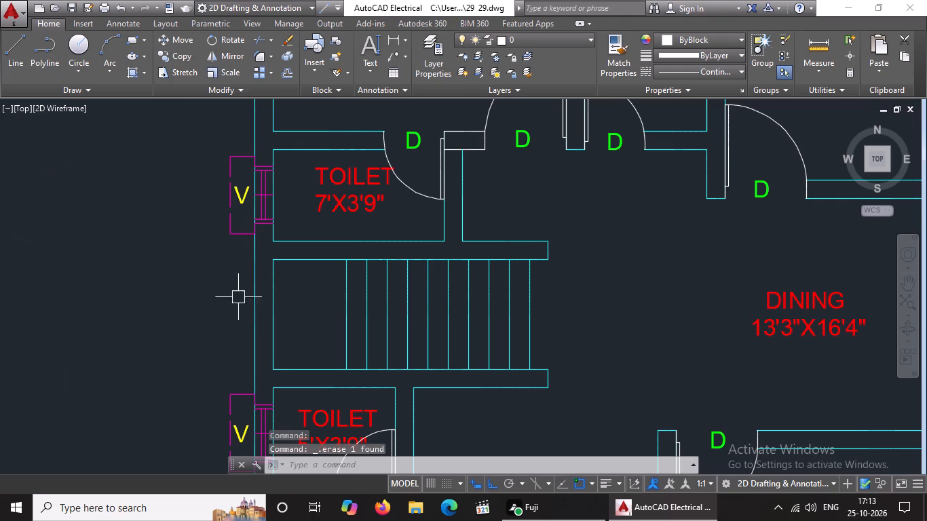
Draw a 10'-6" horizontal centre line from the midpoint of the outermost tread line to the midpoint of the outer wall's inner line.
{"action": "left_click", "coordinate": [16, 52]}
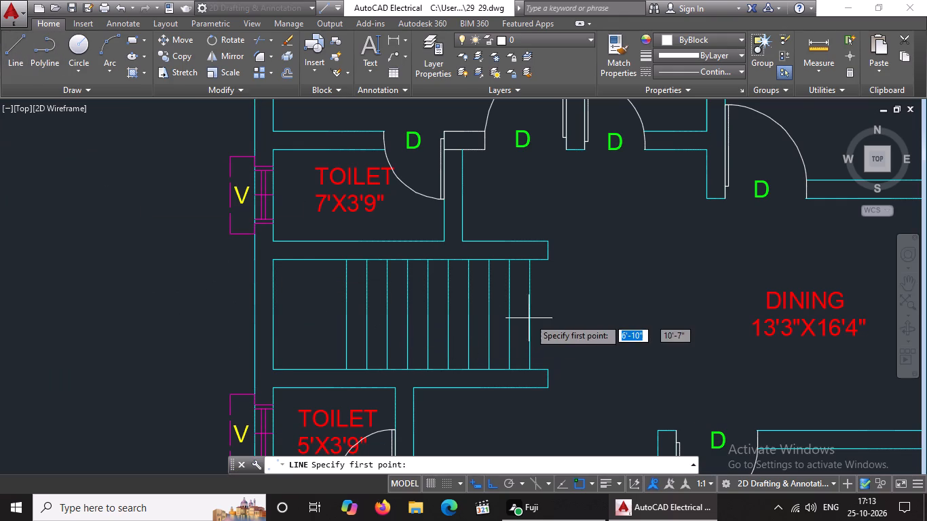
{"action": "left_click", "coordinate": [531, 314]}
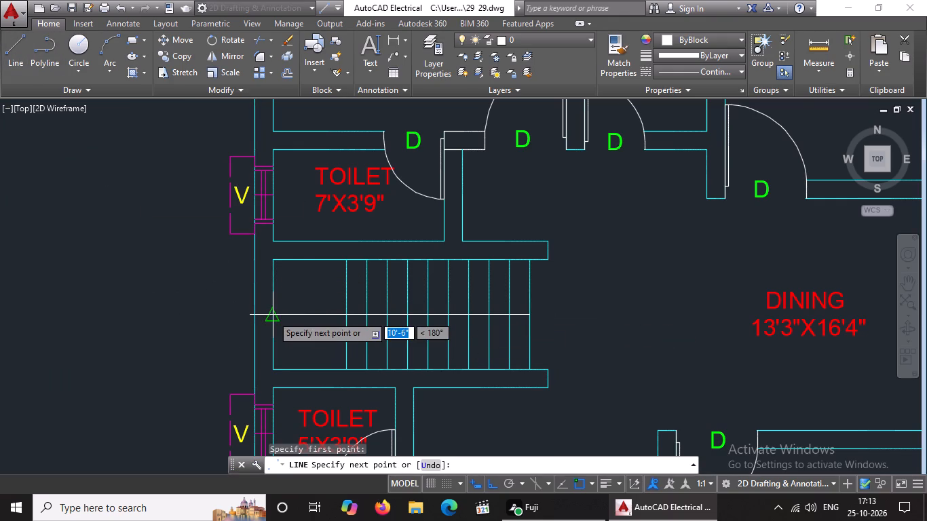
{"action": "left_click", "coordinate": [272, 315]}
{"action": "key", "text": "Escape"}
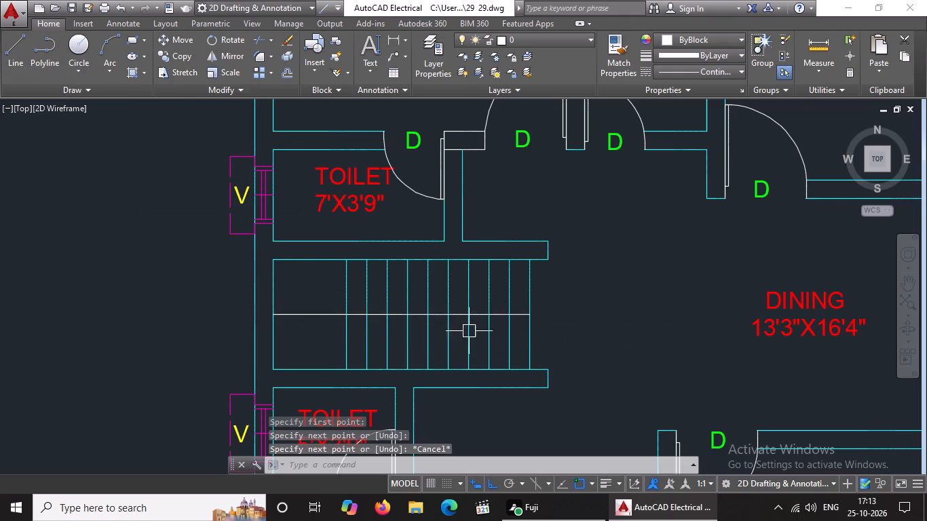
Change the stair centre line's colour to 220.
{"action": "scroll", "coordinate": [473, 327], "scroll_direction": "down", "scroll_amount": 3}
{"action": "key", "text": "Escape"}
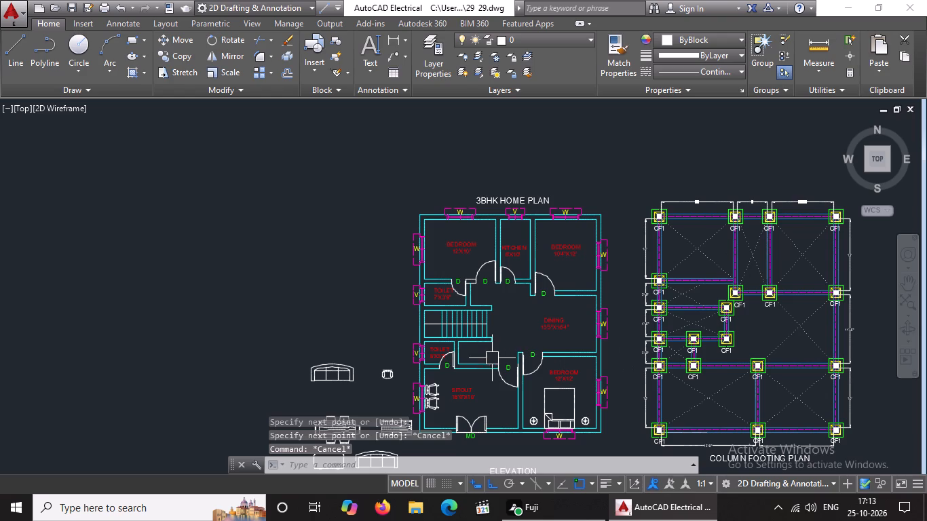
{"action": "scroll", "coordinate": [449, 323], "scroll_direction": "up", "scroll_amount": 2}
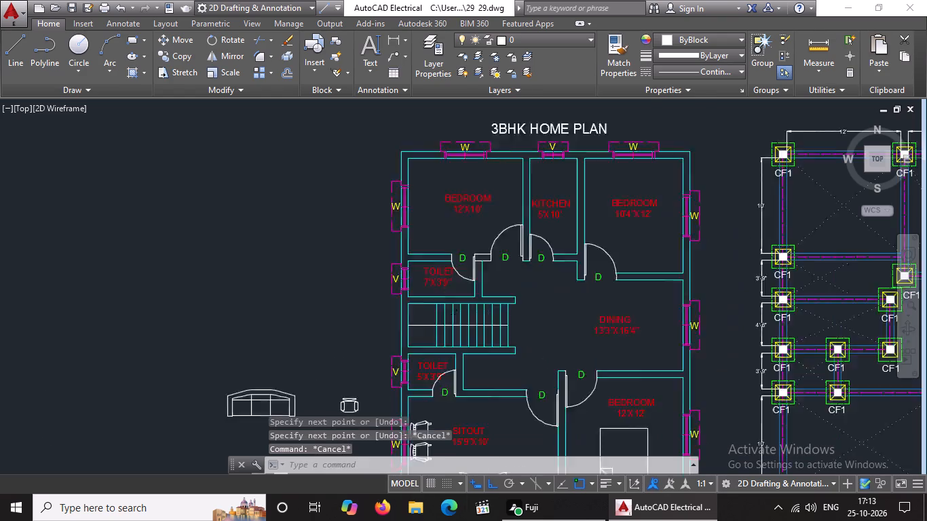
{"action": "scroll", "coordinate": [449, 323], "scroll_direction": "up", "scroll_amount": 2}
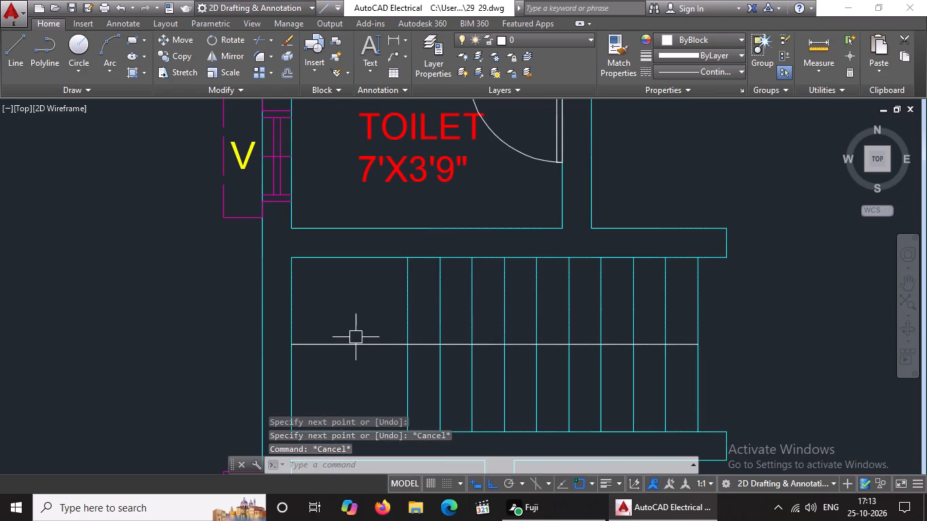
{"action": "left_click", "coordinate": [356, 343]}
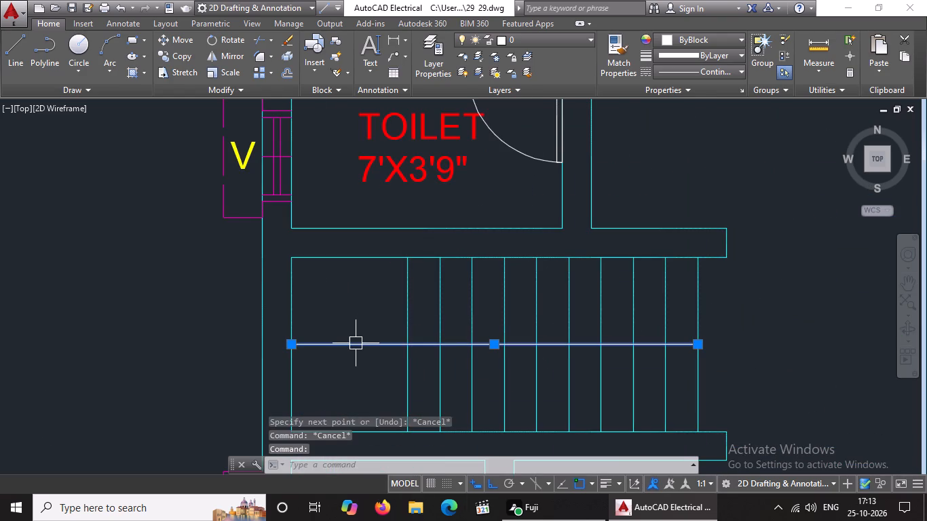
{"action": "scroll", "coordinate": [509, 292], "scroll_direction": "down", "scroll_amount": 3}
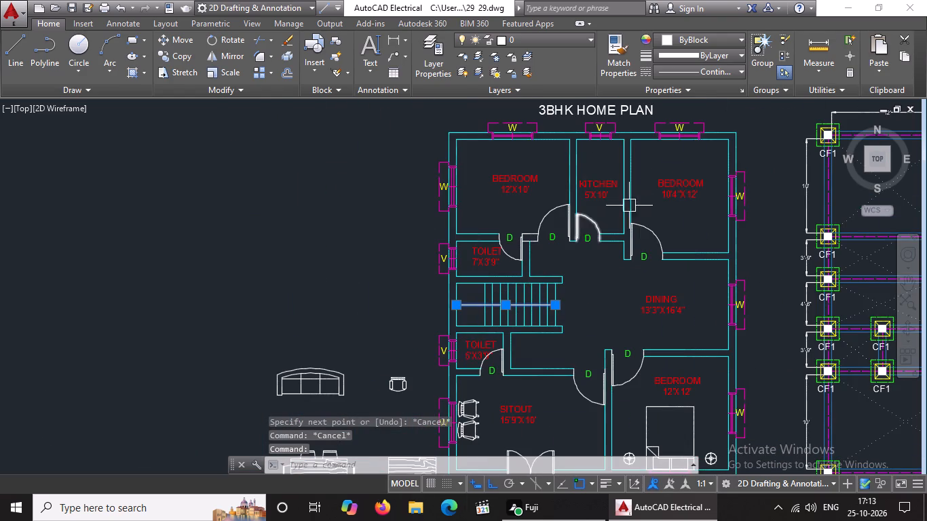
{"action": "left_click", "coordinate": [692, 37]}
{"action": "left_click", "coordinate": [662, 201]}
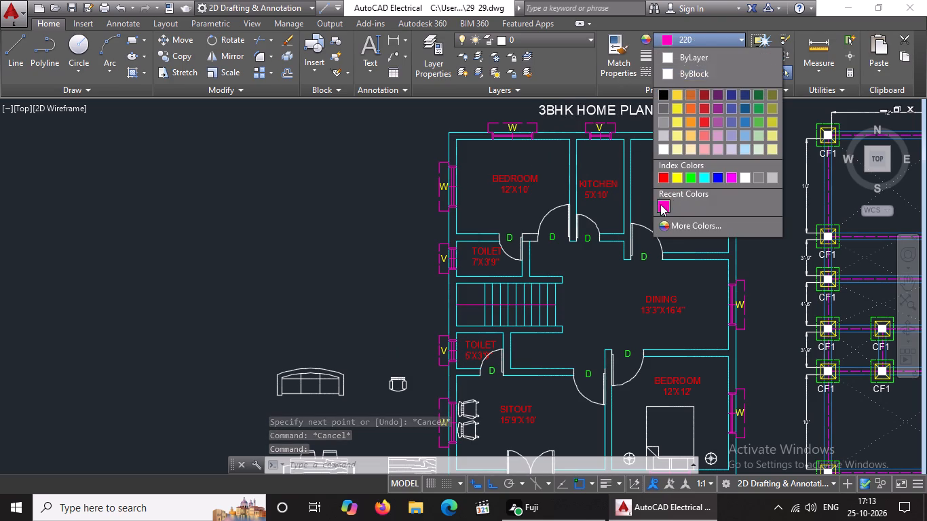
Change the landing line's colour to 220.
{"action": "scroll", "coordinate": [499, 303], "scroll_direction": "up", "scroll_amount": 3}
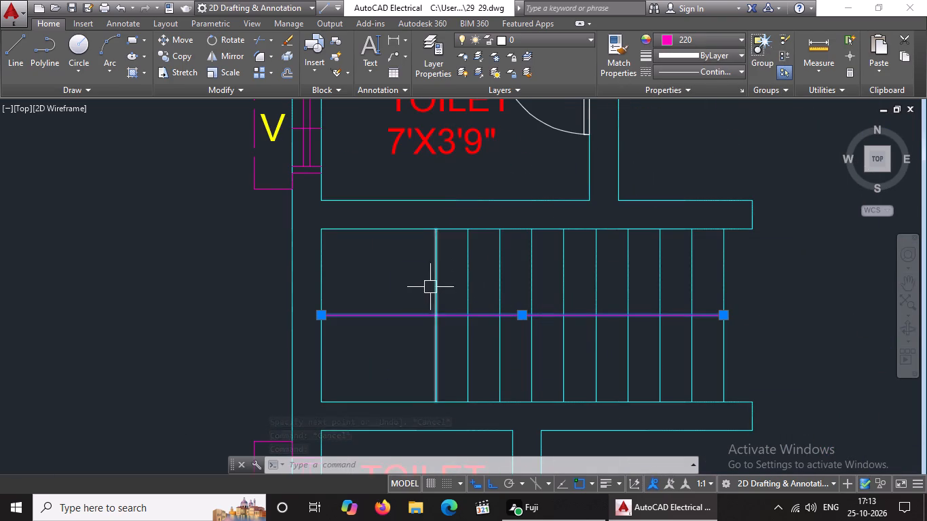
{"action": "left_click", "coordinate": [434, 273]}
{"action": "left_click", "coordinate": [697, 39]}
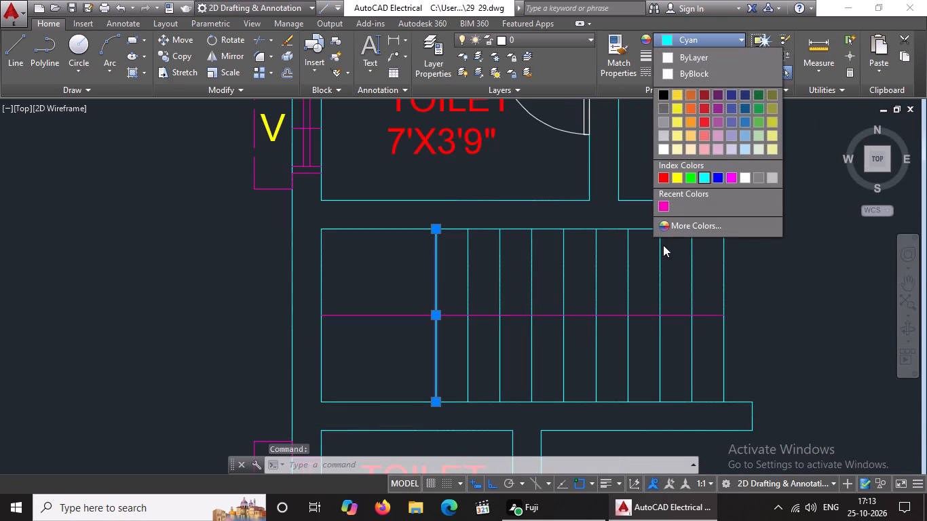
{"action": "left_click", "coordinate": [660, 202]}
{"action": "key", "text": "Escape"}
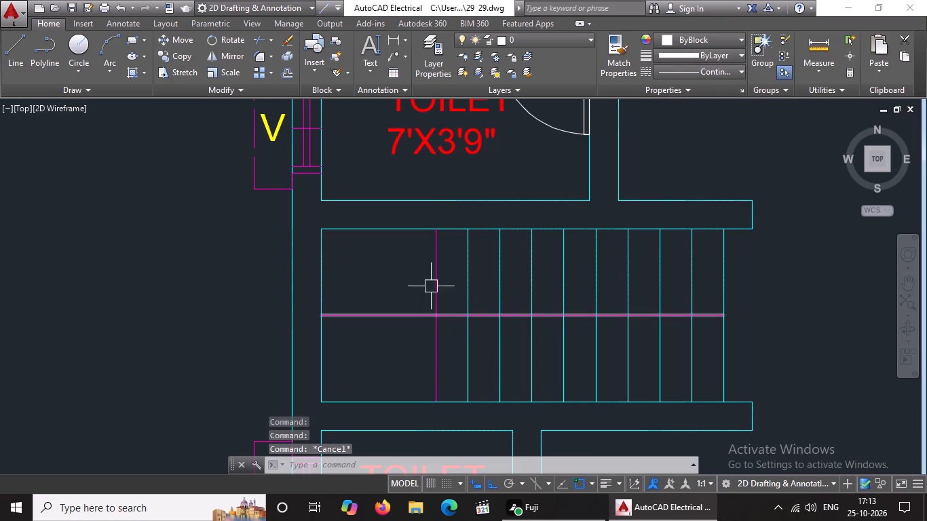
Change the three tread lines nearest the landing line to colour 220, one by one.
{"action": "left_click", "coordinate": [471, 259]}
{"action": "left_click", "coordinate": [696, 37]}
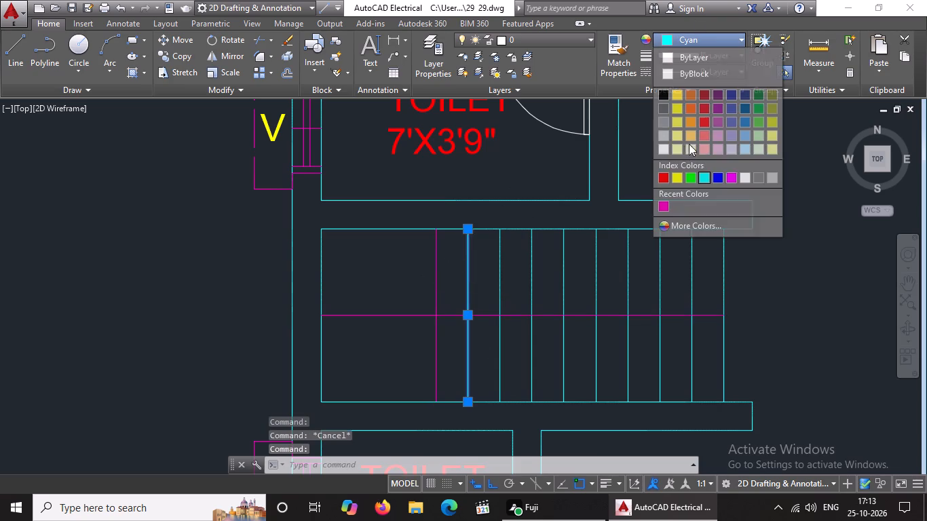
{"action": "left_click", "coordinate": [664, 209]}
{"action": "key", "text": "Escape"}
{"action": "left_click_drag", "start_coordinate": [498, 283], "coordinate": [498, 282]}
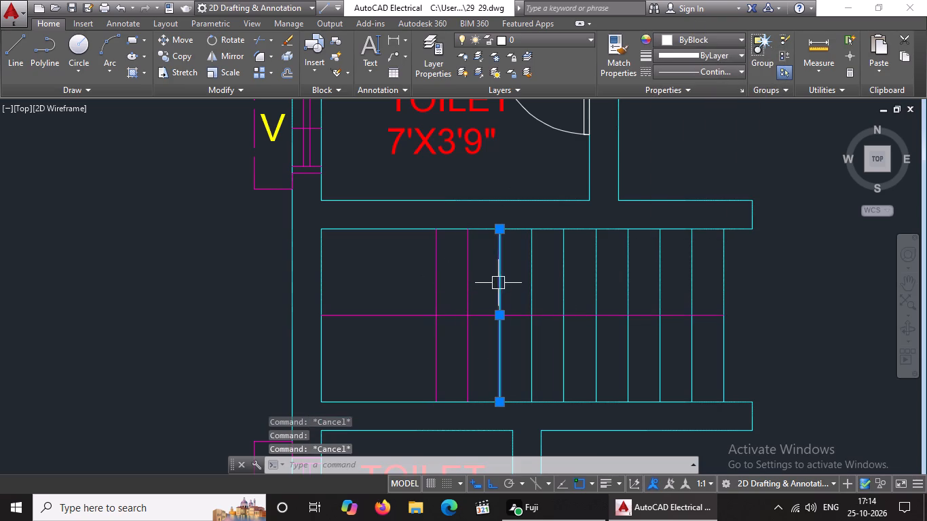
{"action": "left_click_drag", "start_coordinate": [498, 282], "coordinate": [509, 269]}
{"action": "left_click", "coordinate": [686, 38]}
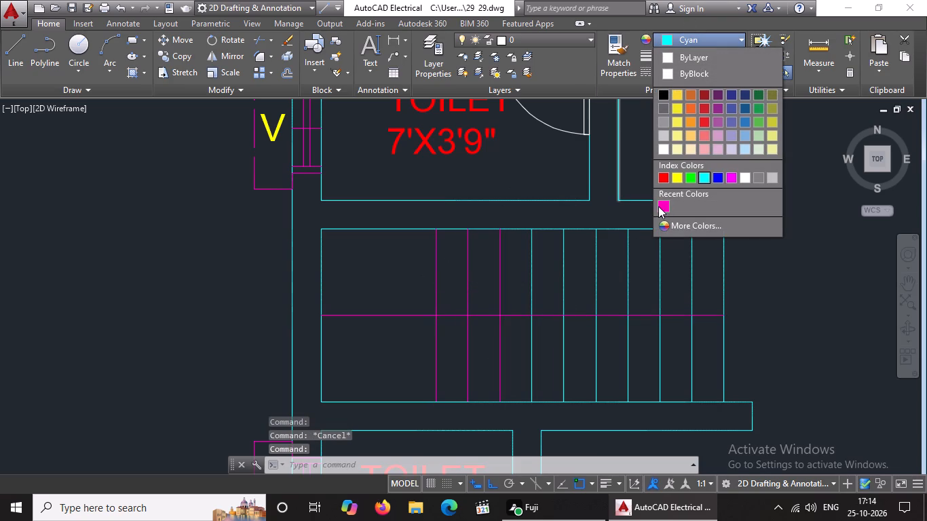
{"action": "left_click", "coordinate": [658, 206]}
{"action": "key", "text": "Escape"}
{"action": "left_click", "coordinate": [533, 291]}
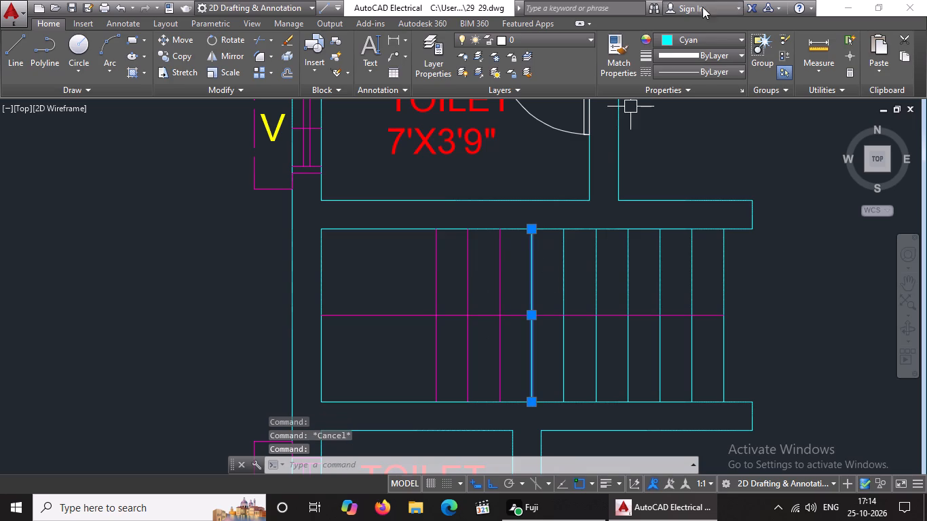
{"action": "left_click", "coordinate": [696, 42]}
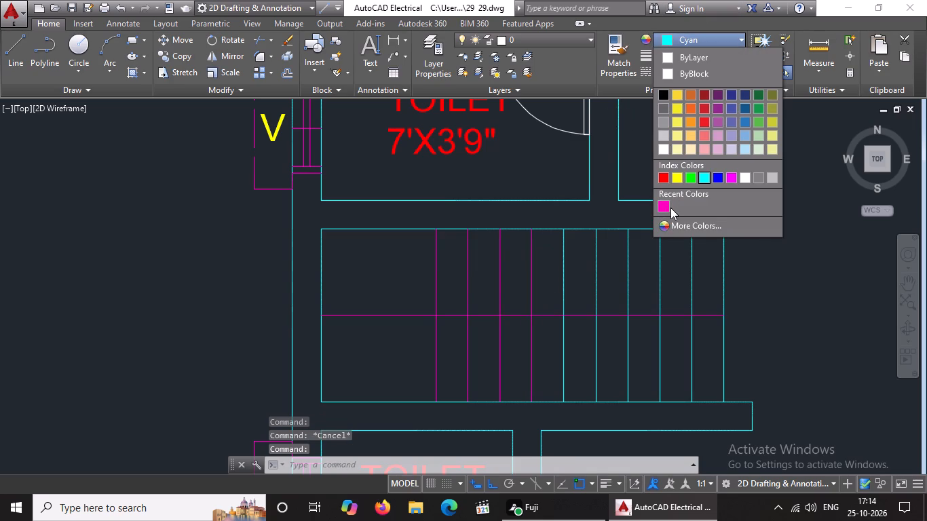
{"action": "left_click", "coordinate": [664, 204]}
{"action": "key", "text": "Escape"}
Change the fourth to seventh tread lines from the landing line to colour 220, one by one.
{"action": "left_click_drag", "start_coordinate": [564, 282], "coordinate": [569, 269]}
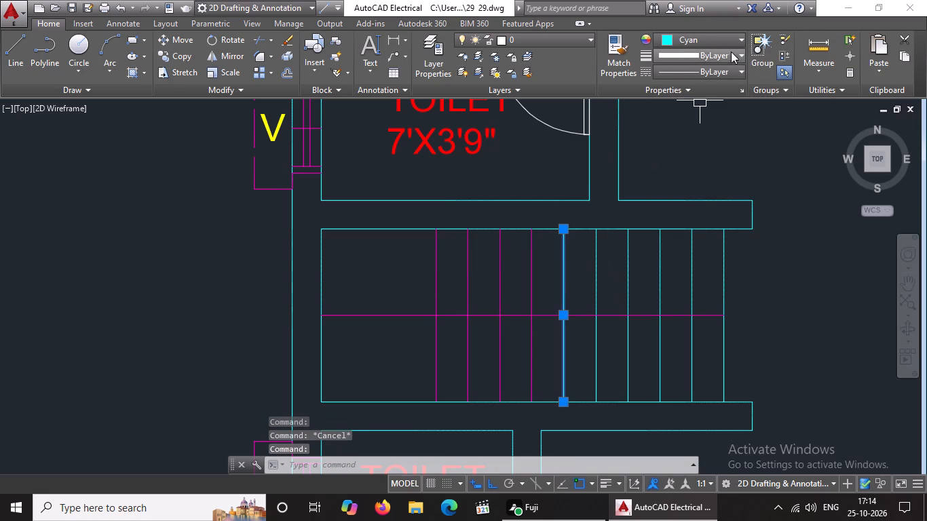
{"action": "left_click", "coordinate": [718, 39]}
{"action": "left_click_drag", "start_coordinate": [658, 205], "coordinate": [660, 212]}
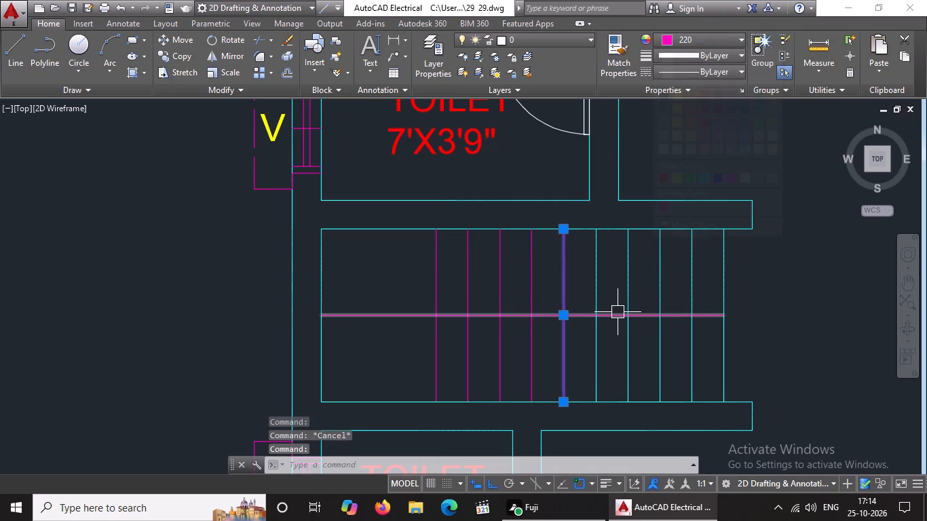
{"action": "key", "text": "Escape"}
{"action": "left_click", "coordinate": [600, 263]}
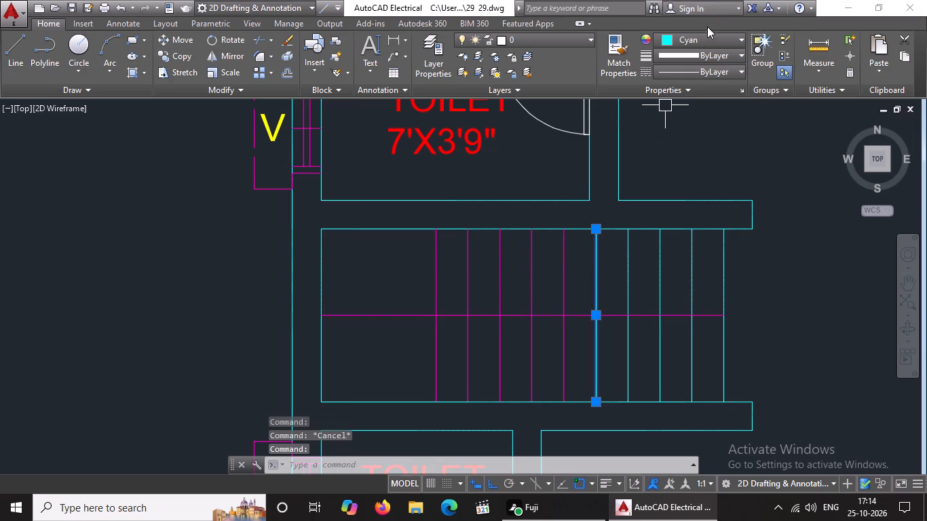
{"action": "left_click", "coordinate": [707, 38]}
{"action": "left_click", "coordinate": [663, 206]}
{"action": "key", "text": "Escape"}
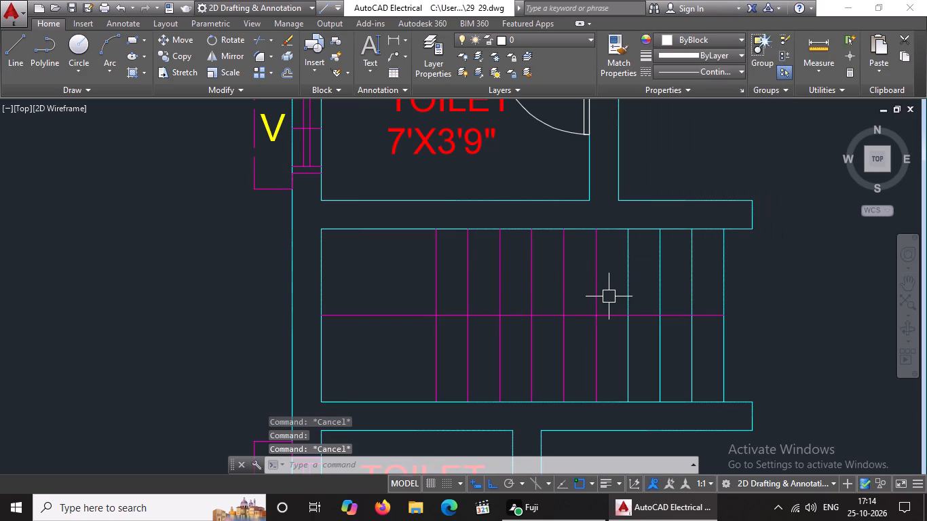
{"action": "key", "text": "Escape"}
{"action": "left_click_drag", "start_coordinate": [624, 275], "coordinate": [633, 262]}
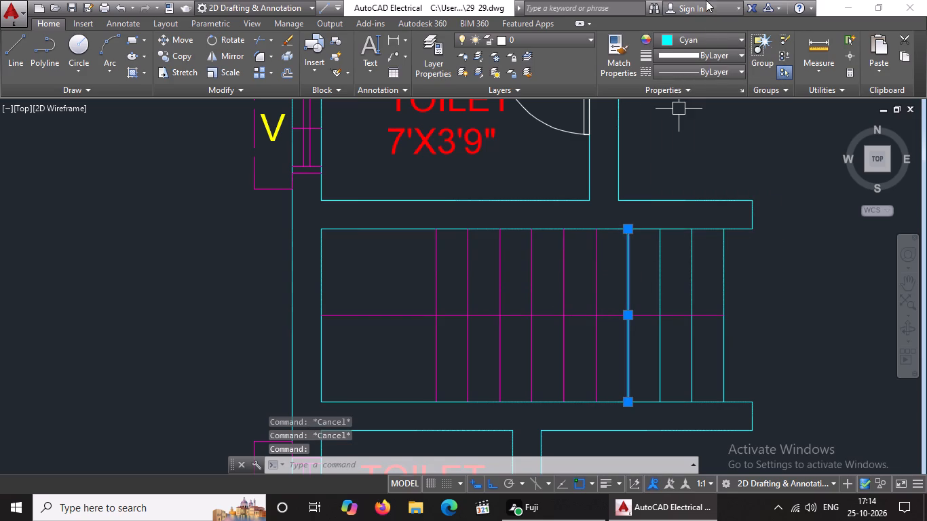
{"action": "left_click", "coordinate": [699, 35]}
{"action": "left_click", "coordinate": [664, 206]}
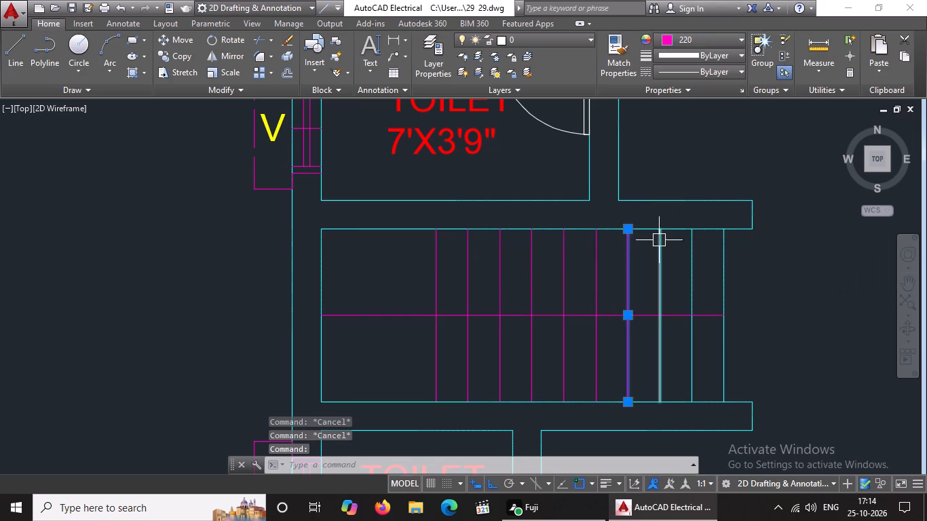
{"action": "key", "text": "Escape"}
{"action": "left_click", "coordinate": [658, 245]}
{"action": "left_click", "coordinate": [707, 39]}
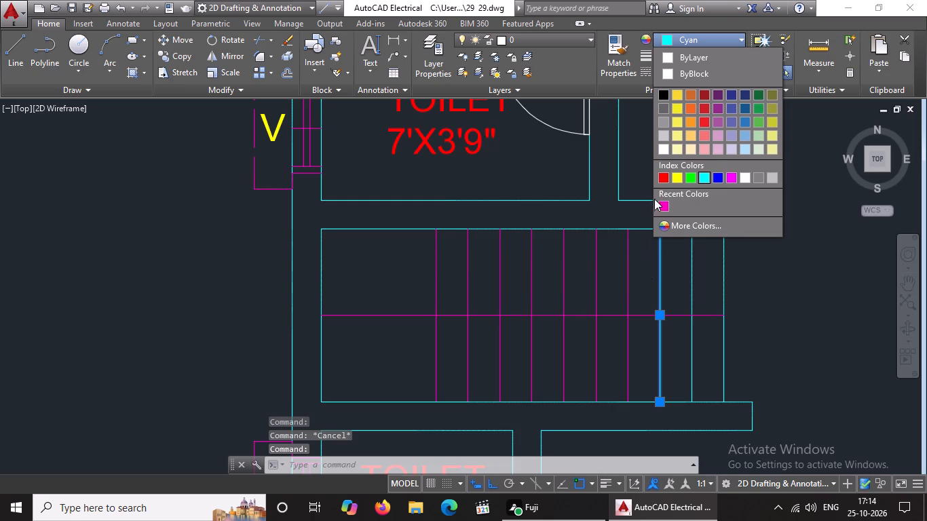
{"action": "left_click", "coordinate": [666, 204]}
{"action": "key", "text": "Escape"}
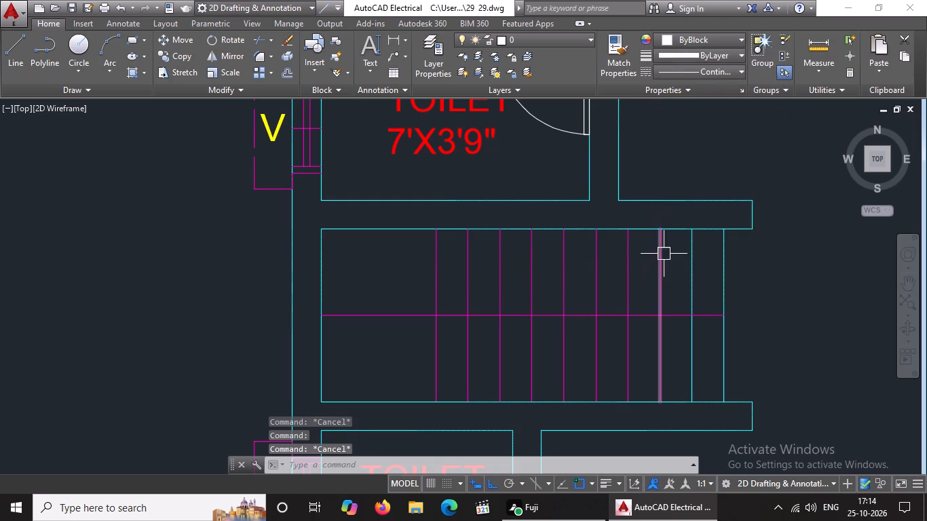
Change the last two tread lines at the stair's open east end to colour 220, one by one.
{"action": "left_click", "coordinate": [692, 254]}
{"action": "left_click", "coordinate": [687, 30]}
{"action": "left_click", "coordinate": [687, 40]}
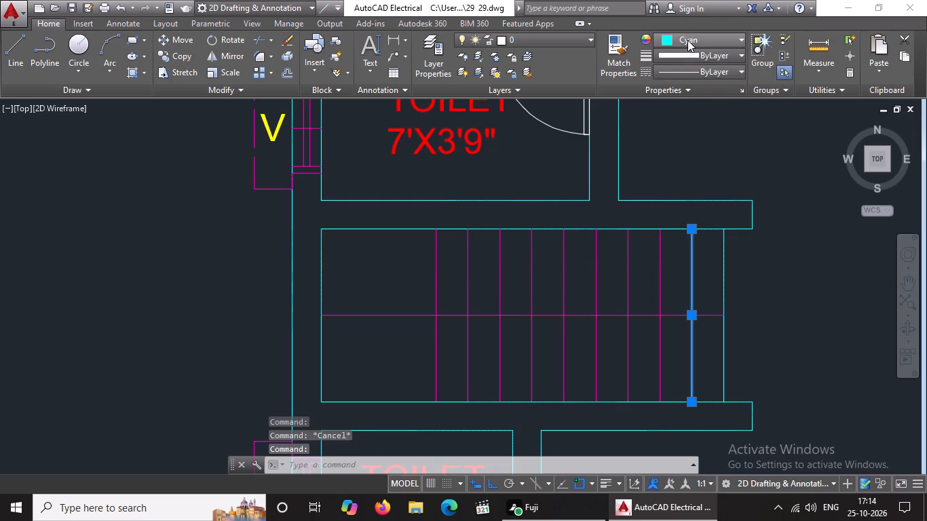
{"action": "left_click", "coordinate": [662, 204]}
{"action": "key", "text": "Escape"}
{"action": "left_click", "coordinate": [719, 298]}
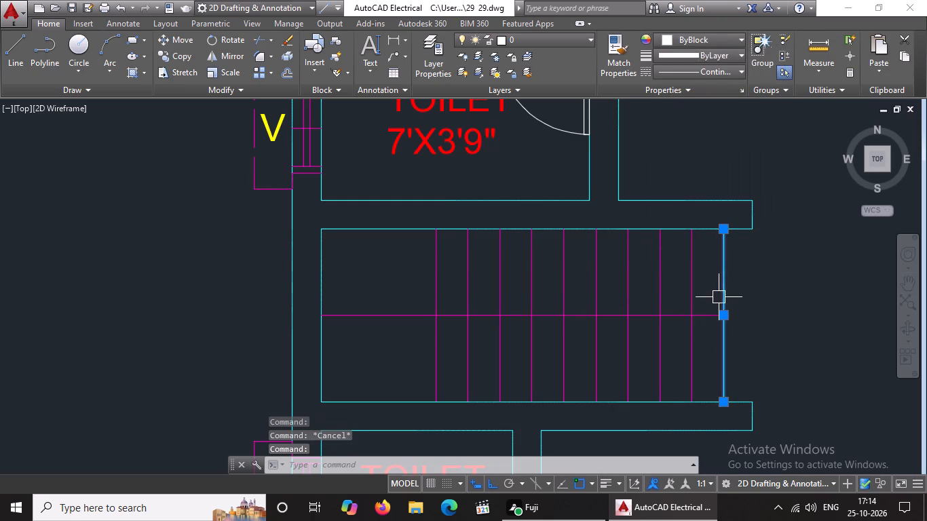
{"action": "left_click", "coordinate": [698, 43]}
{"action": "left_click", "coordinate": [665, 207]}
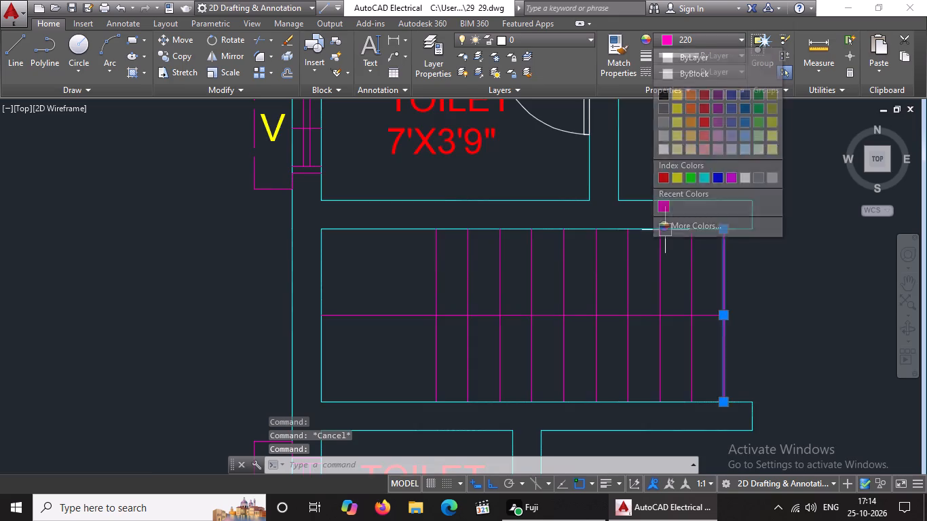
{"action": "scroll", "coordinate": [665, 230], "scroll_direction": "down", "scroll_amount": 3}
{"action": "key", "text": "Escape"}
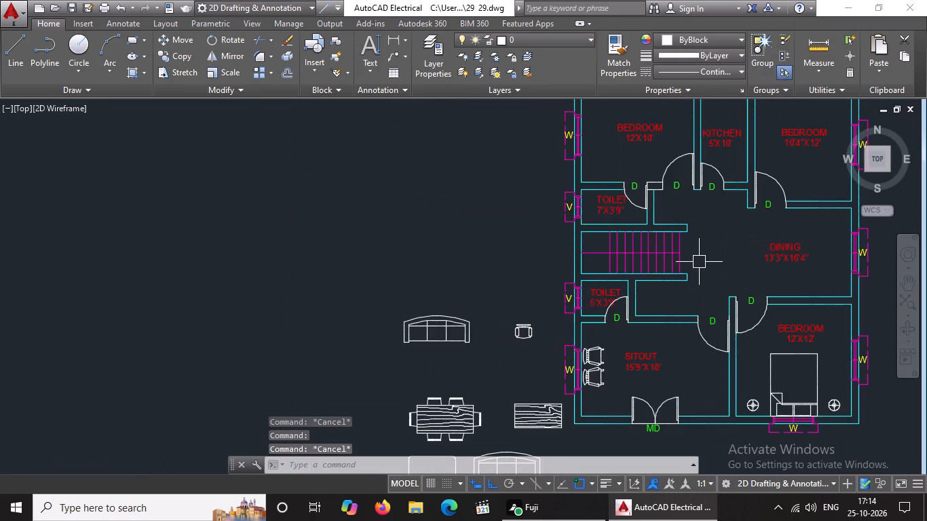
Move the six-chair dining table block from outside the plan into the dining room, near its east window, with Ortho off.
{"action": "middle_click", "coordinate": [682, 323]}
{"action": "scroll", "coordinate": [680, 326], "scroll_direction": "down", "scroll_amount": 1}
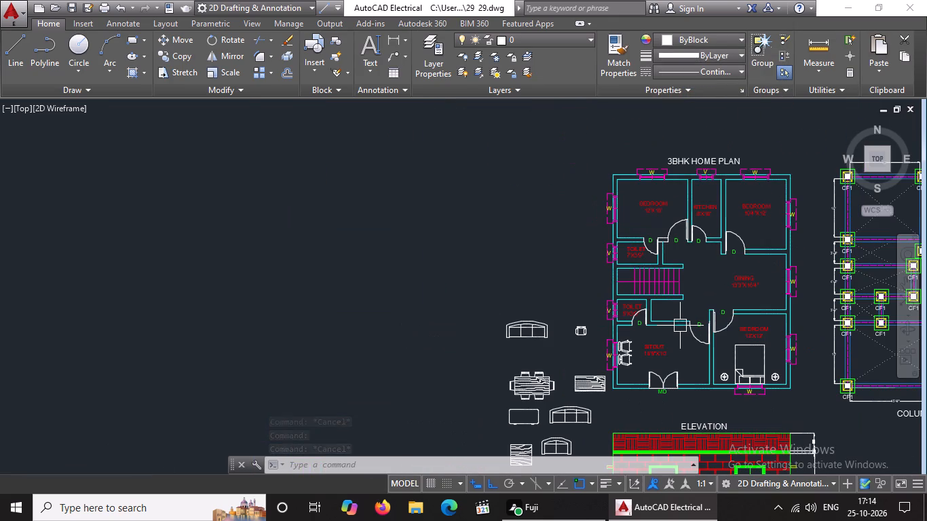
{"action": "scroll", "coordinate": [759, 298], "scroll_direction": "up", "scroll_amount": 3}
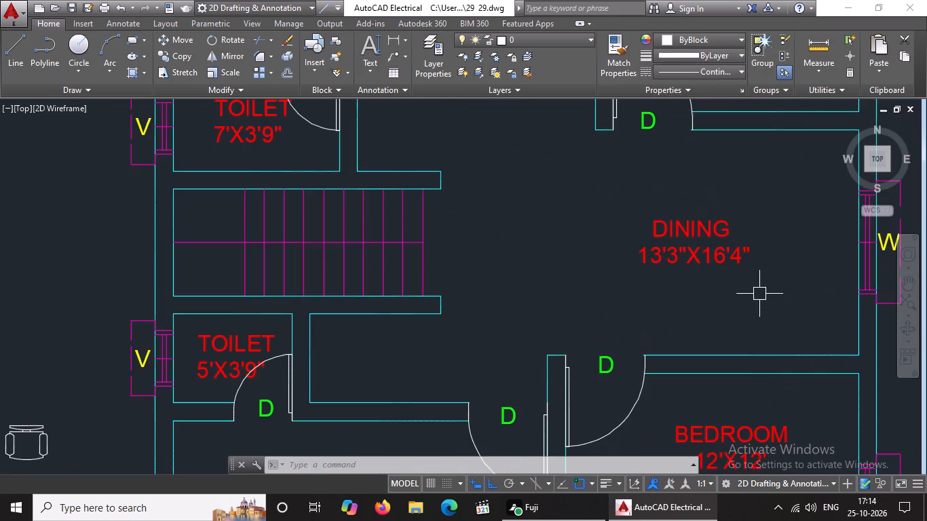
{"action": "scroll", "coordinate": [759, 294], "scroll_direction": "down", "scroll_amount": 2}
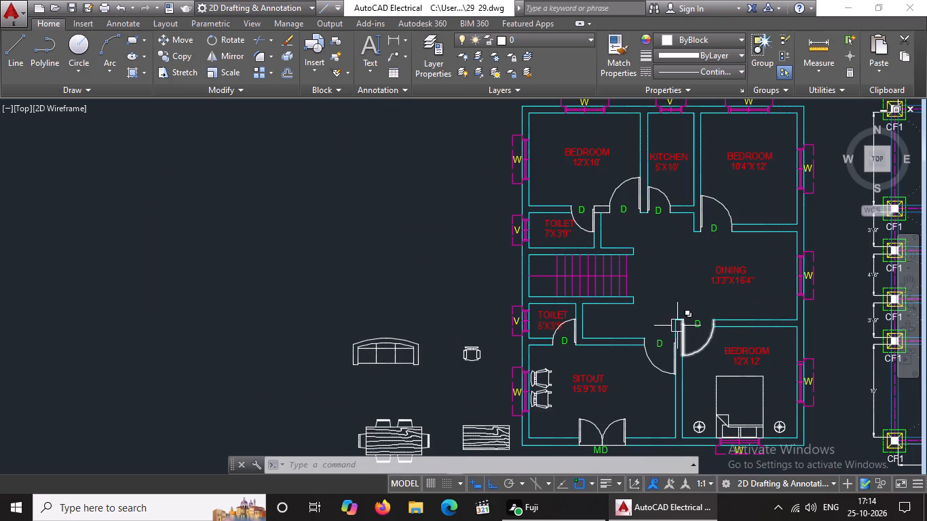
{"action": "scroll", "coordinate": [542, 316], "scroll_direction": "down", "scroll_amount": 1}
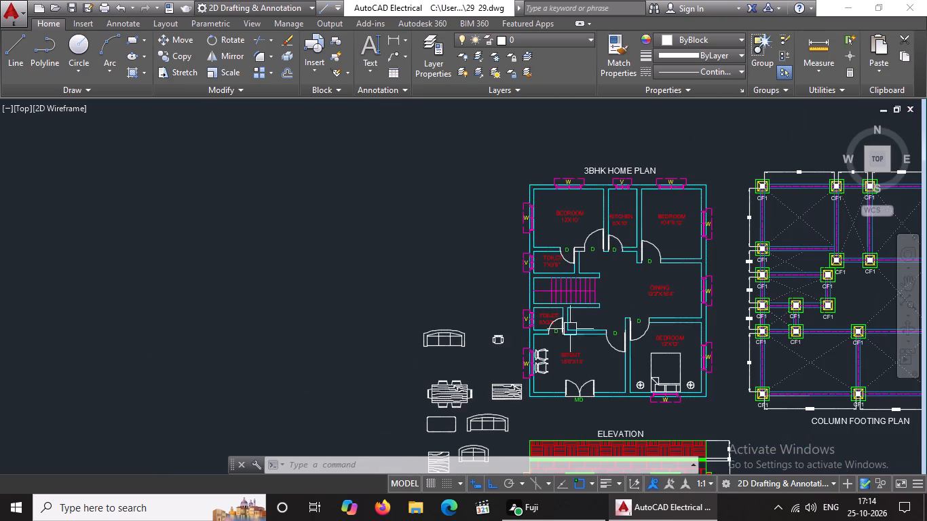
{"action": "middle_click_drag", "start_coordinate": [581, 335], "coordinate": [573, 297]}
{"action": "scroll", "coordinate": [653, 271], "scroll_direction": "up", "scroll_amount": 1}
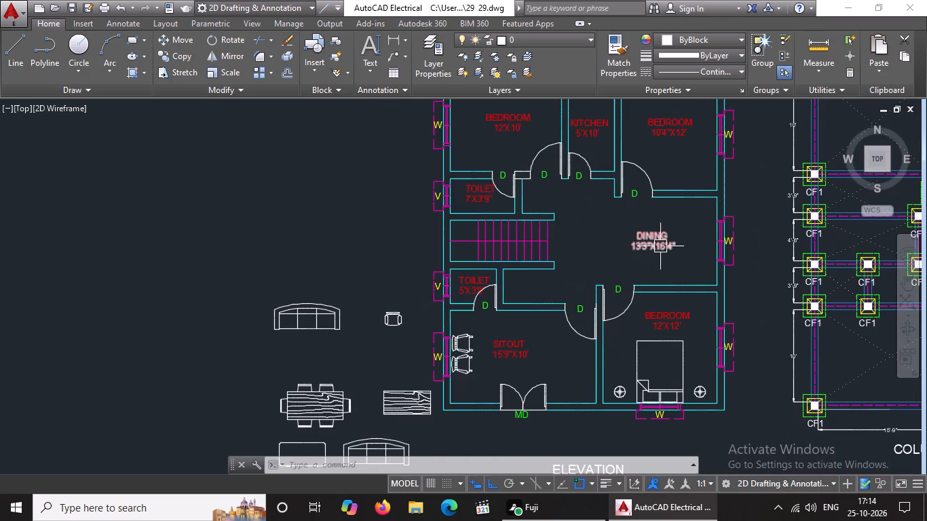
{"action": "left_click", "coordinate": [308, 406]}
{"action": "scroll", "coordinate": [310, 405], "scroll_direction": "up", "scroll_amount": 3}
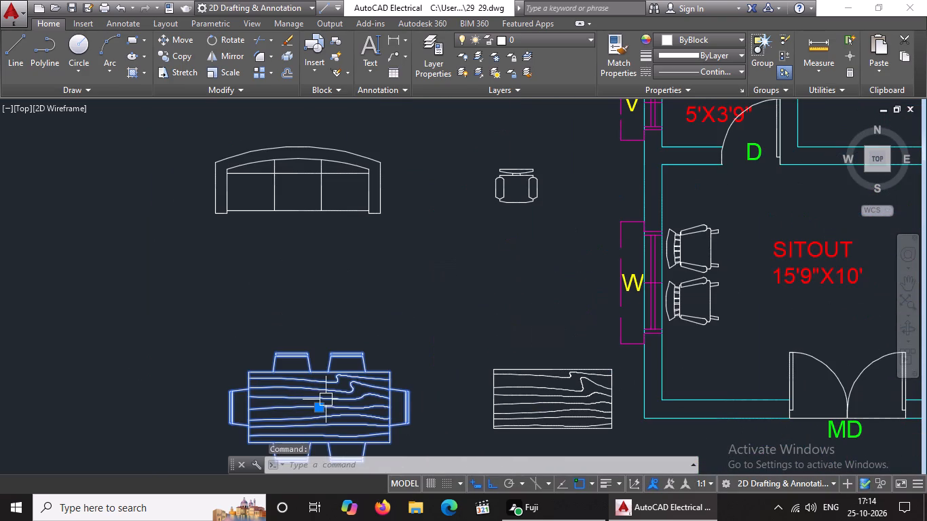
{"action": "left_click", "coordinate": [321, 407]}
{"action": "scroll", "coordinate": [554, 257], "scroll_direction": "down", "scroll_amount": 3}
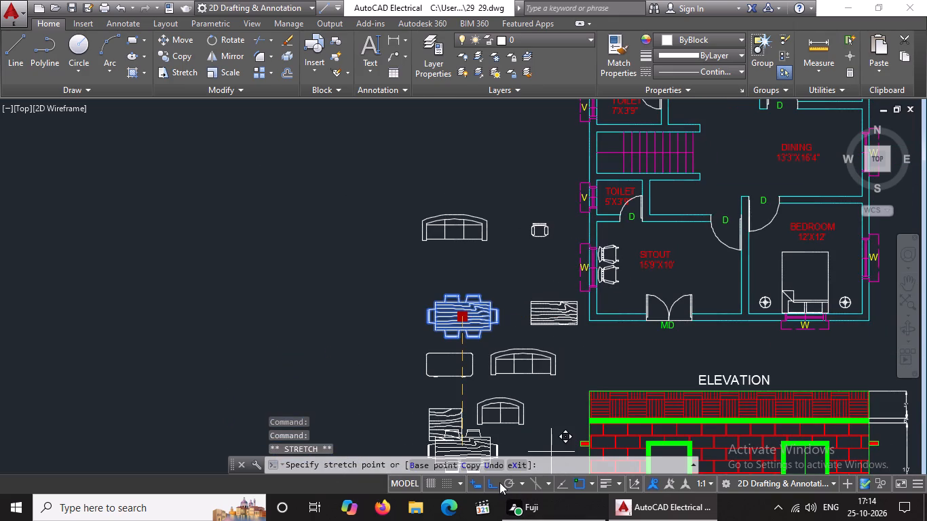
{"action": "left_click", "coordinate": [498, 482]}
{"action": "scroll", "coordinate": [504, 449], "scroll_direction": "down", "scroll_amount": 2}
{"action": "scroll", "coordinate": [654, 339], "scroll_direction": "up", "scroll_amount": 1}
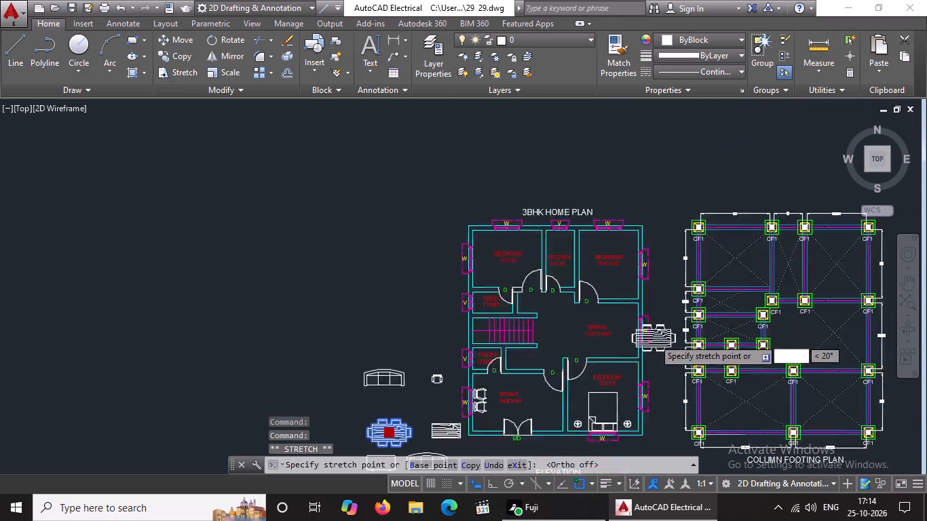
{"action": "scroll", "coordinate": [654, 339], "scroll_direction": "up", "scroll_amount": 4}
{"action": "scroll", "coordinate": [449, 295], "scroll_direction": "down", "scroll_amount": 2}
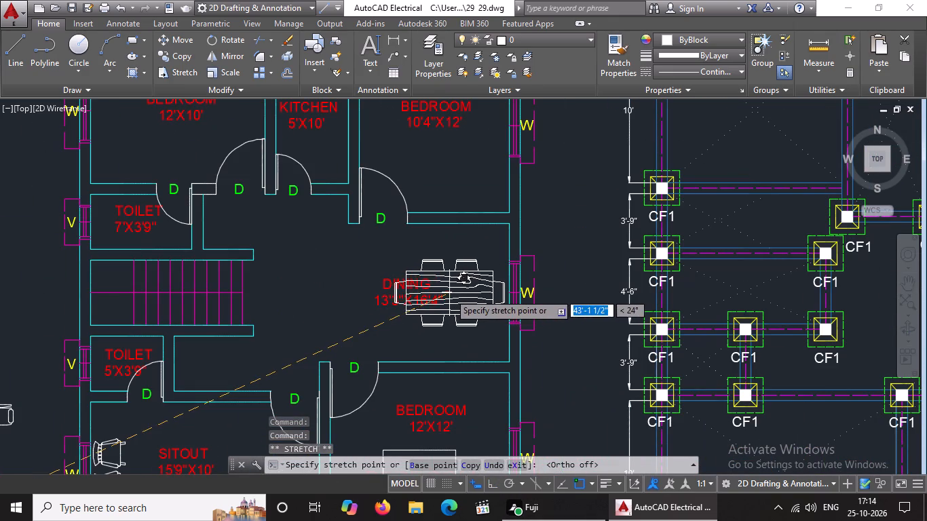
{"action": "left_click", "coordinate": [449, 293]}
{"action": "key", "text": "Escape"}
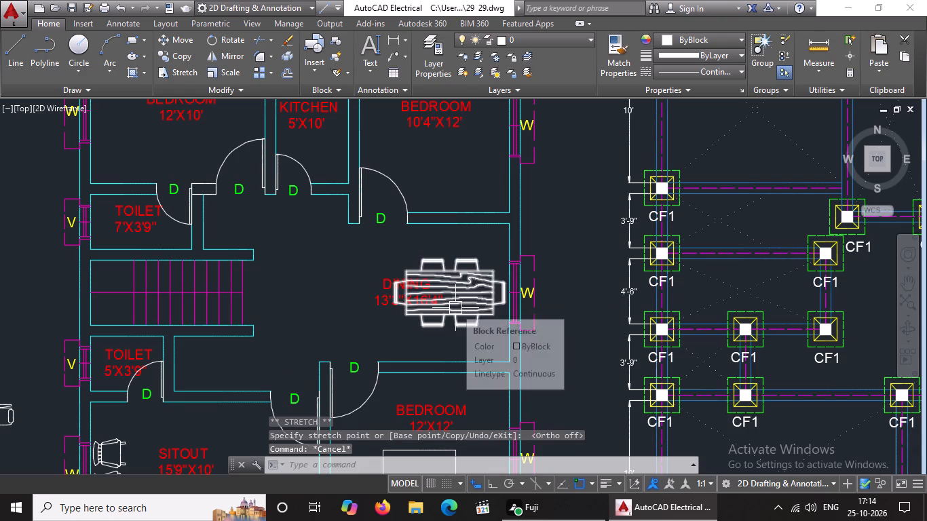
Scale the dining table block down freehand, using a base point near its centre.
{"action": "key", "text": "s"}
{"action": "key", "text": "Escape"}
{"action": "left_click", "coordinate": [449, 285]}
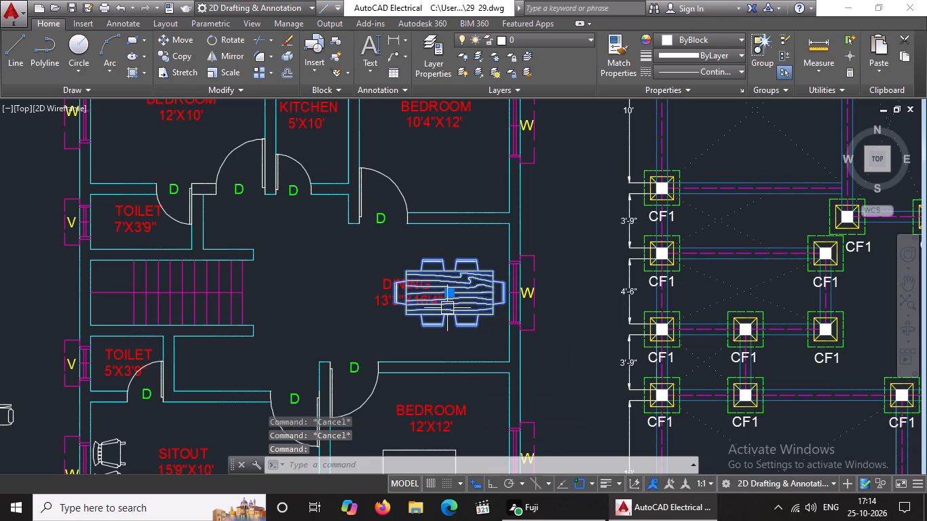
{"action": "type", "text": "SC"}
{"action": "key", "text": "space"}
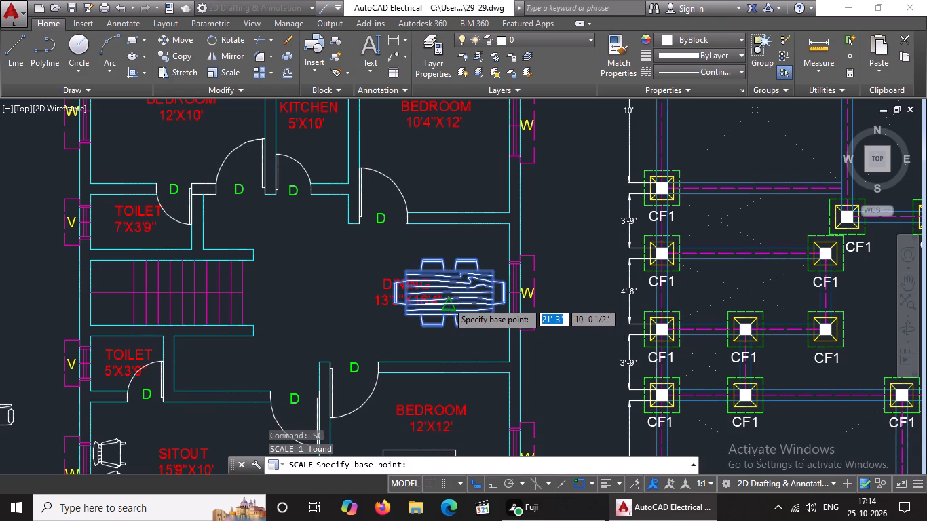
{"action": "left_click", "coordinate": [448, 301]}
{"action": "scroll", "coordinate": [443, 306], "scroll_direction": "up", "scroll_amount": 2}
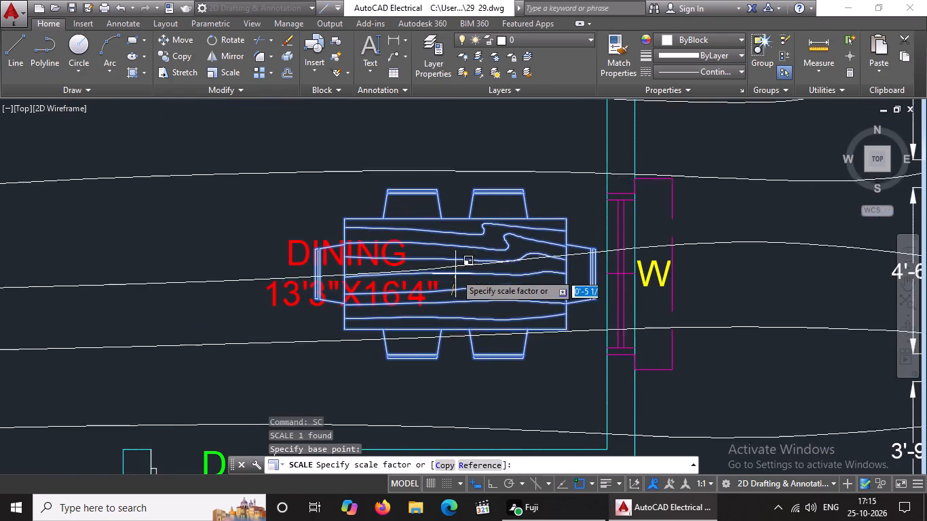
{"action": "scroll", "coordinate": [449, 291], "scroll_direction": "up", "scroll_amount": 3}
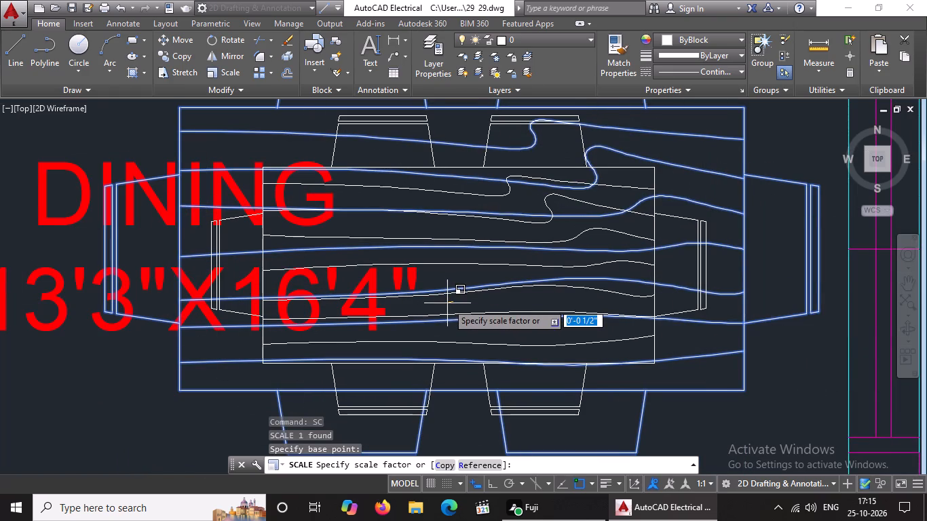
{"action": "left_click", "coordinate": [447, 303]}
{"action": "scroll", "coordinate": [457, 299], "scroll_direction": "down", "scroll_amount": 4}
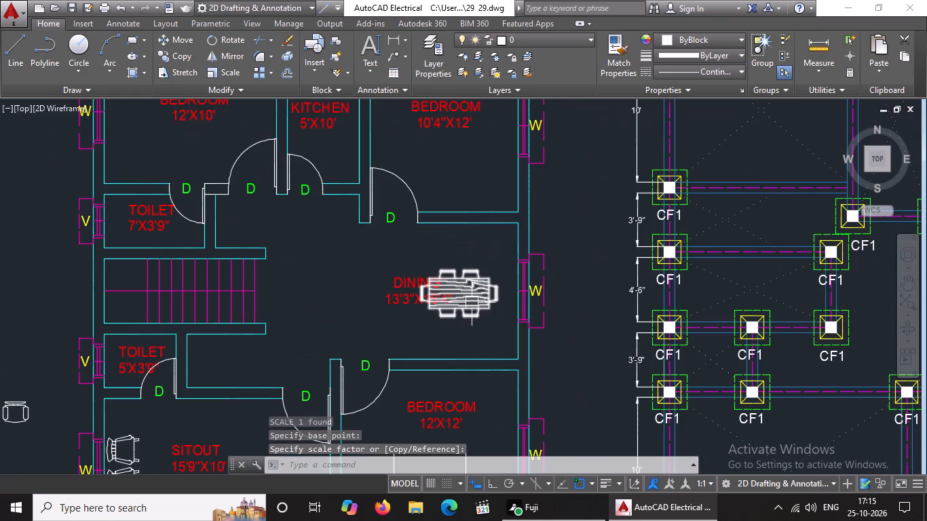
Rotate the dining table block a quarter turn clockwise with Ortho on, so its long side runs north–south.
{"action": "left_click", "coordinate": [472, 294]}
{"action": "left_click", "coordinate": [226, 36]}
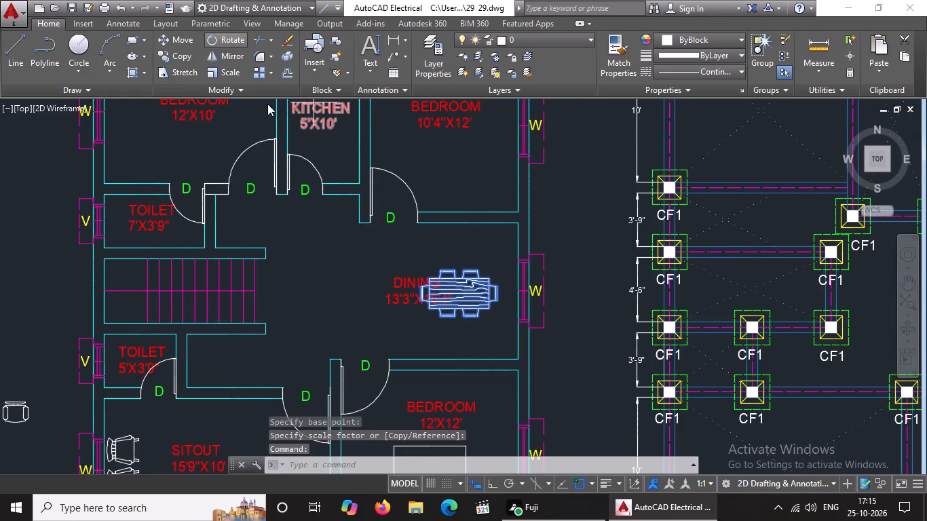
{"action": "left_click", "coordinate": [478, 298]}
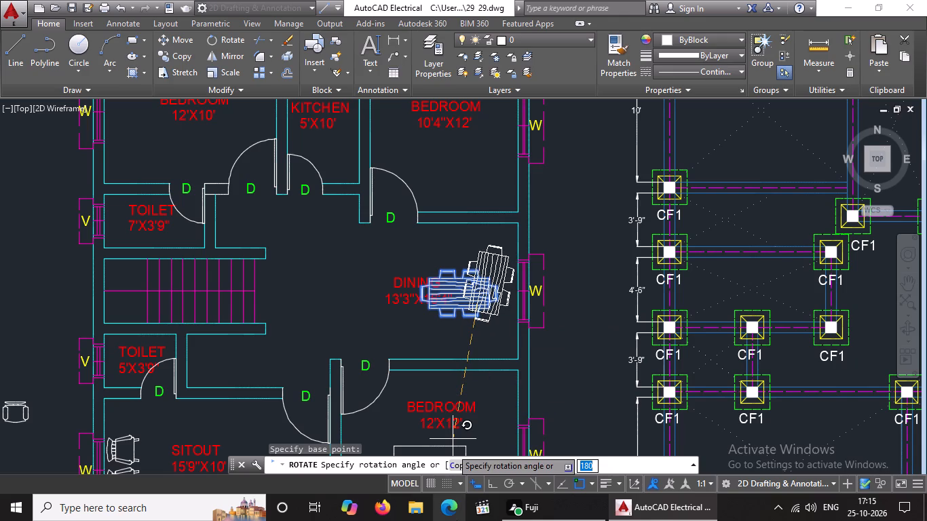
{"action": "left_click", "coordinate": [497, 487]}
{"action": "left_click", "coordinate": [493, 341]}
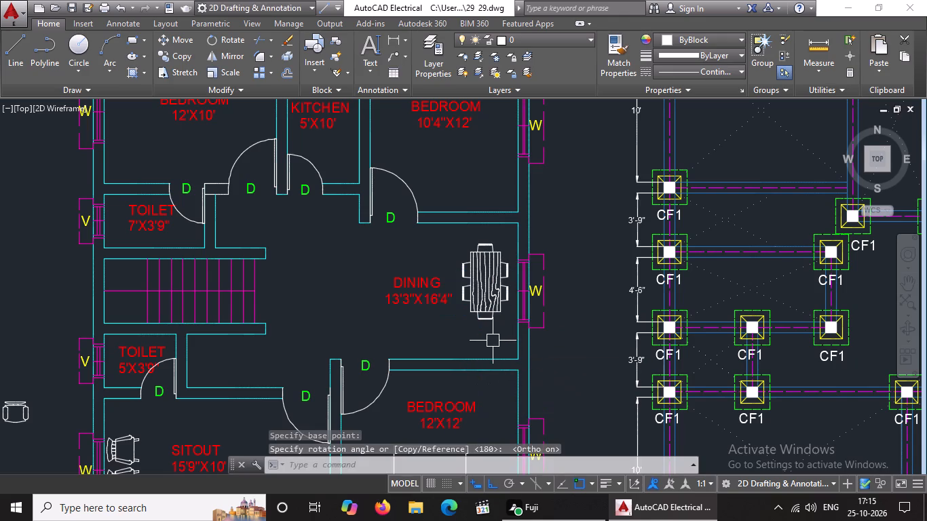
Move the dining table block slightly south to line up with the dining room's east window.
{"action": "left_click", "coordinate": [474, 286]}
{"action": "left_click", "coordinate": [491, 281]}
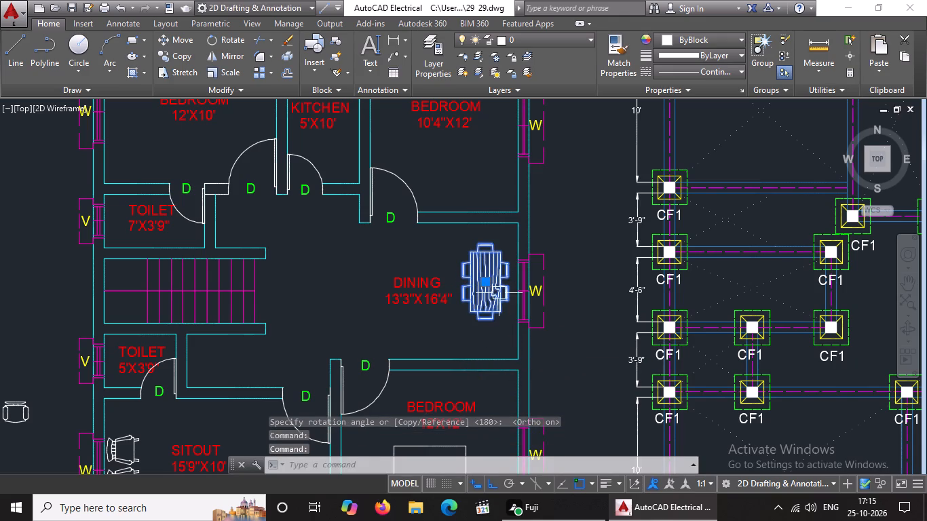
{"action": "left_click", "coordinate": [489, 284]}
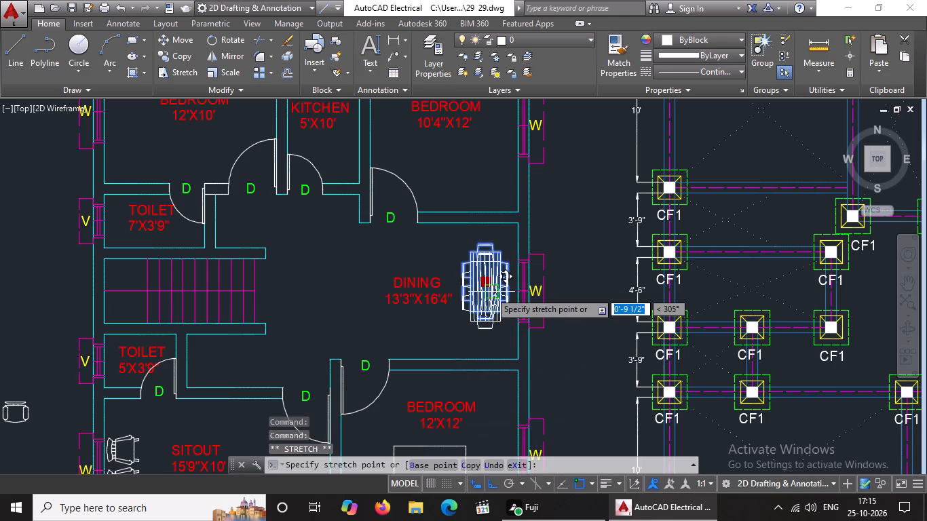
{"action": "left_click", "coordinate": [490, 292]}
{"action": "scroll", "coordinate": [488, 290], "scroll_direction": "down", "scroll_amount": 1}
{"action": "key", "text": "Escape"}
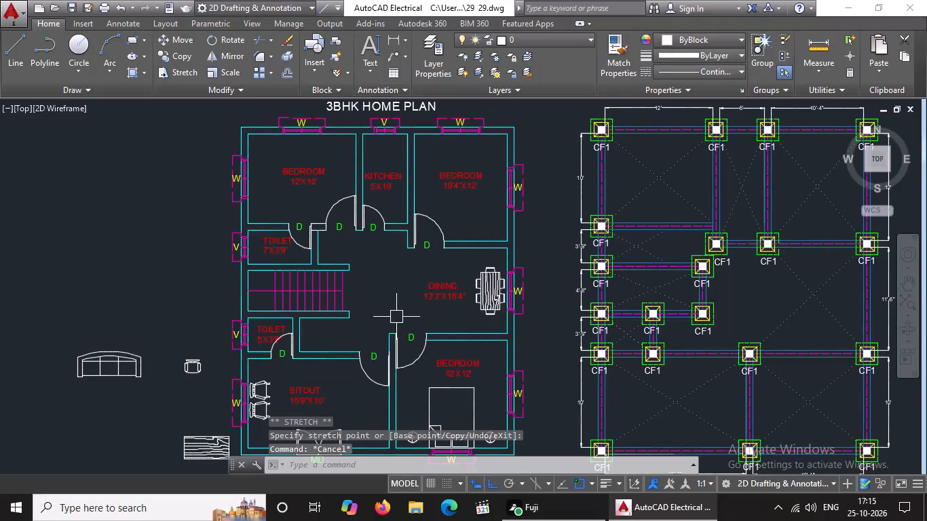
Move the dining room label about 1'-9" straight west, away from the dining table.
{"action": "scroll", "coordinate": [398, 301], "scroll_direction": "down", "scroll_amount": 1}
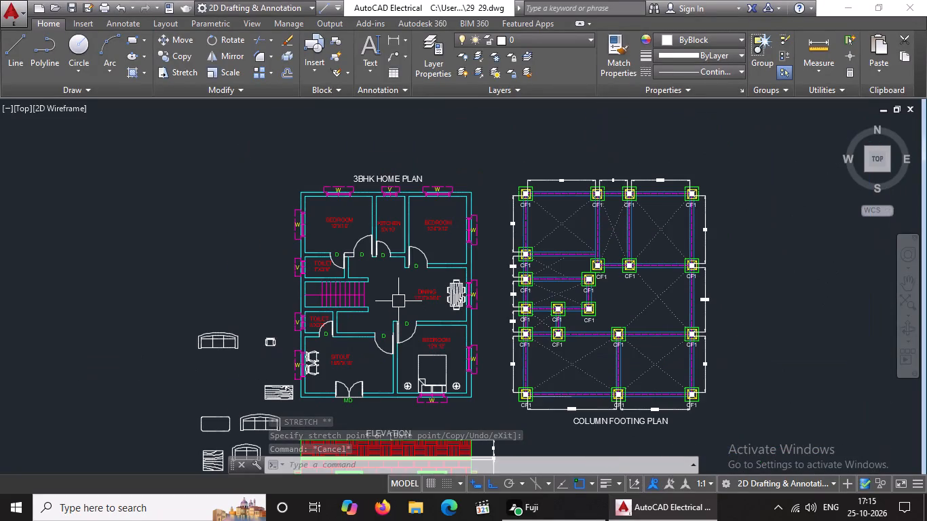
{"action": "scroll", "coordinate": [396, 301], "scroll_direction": "up", "scroll_amount": 1}
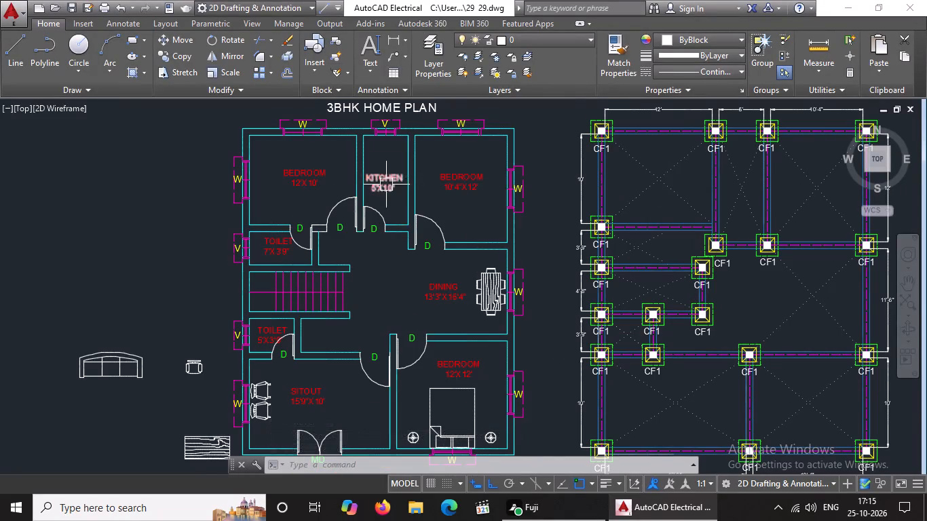
{"action": "scroll", "coordinate": [384, 185], "scroll_direction": "up", "scroll_amount": 2}
{"action": "scroll", "coordinate": [384, 185], "scroll_direction": "down", "scroll_amount": 2}
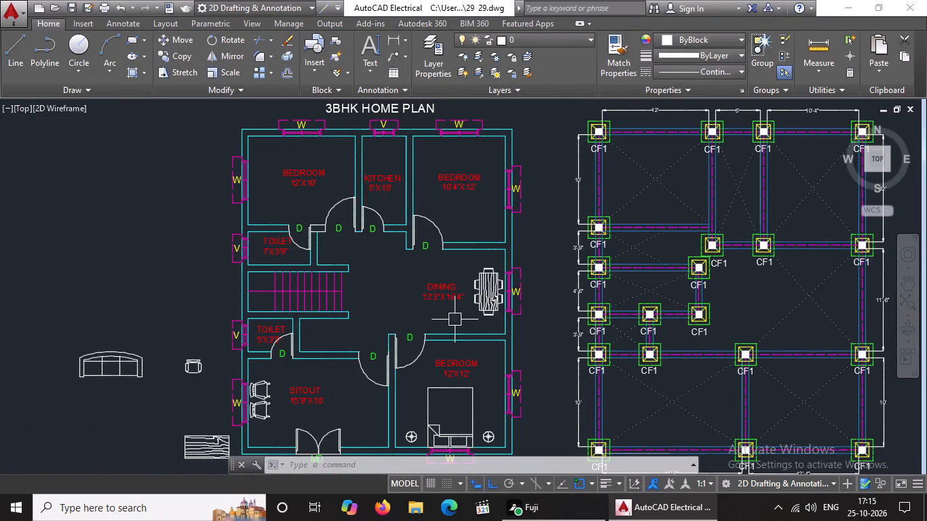
{"action": "left_click", "coordinate": [490, 283]}
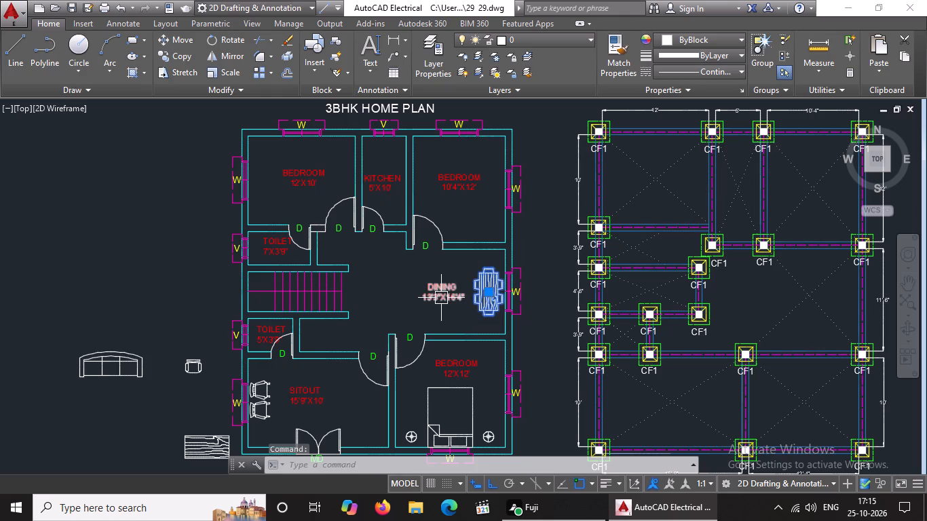
{"action": "left_click", "coordinate": [442, 296]}
{"action": "left_click", "coordinate": [425, 285]}
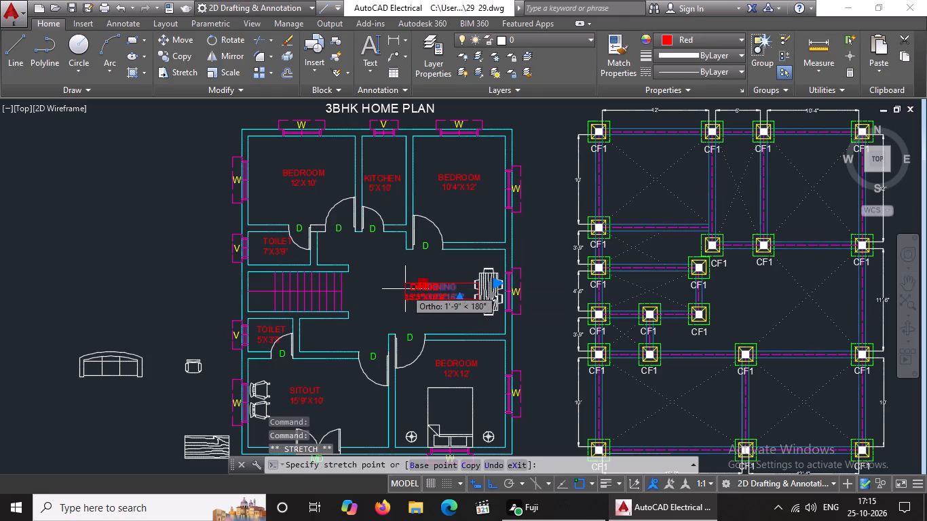
{"action": "left_click", "coordinate": [405, 289]}
Move the dining table block slightly west, leaving more space between its chairs and the east wall.
{"action": "left_click", "coordinate": [493, 289]}
{"action": "left_click", "coordinate": [487, 294]}
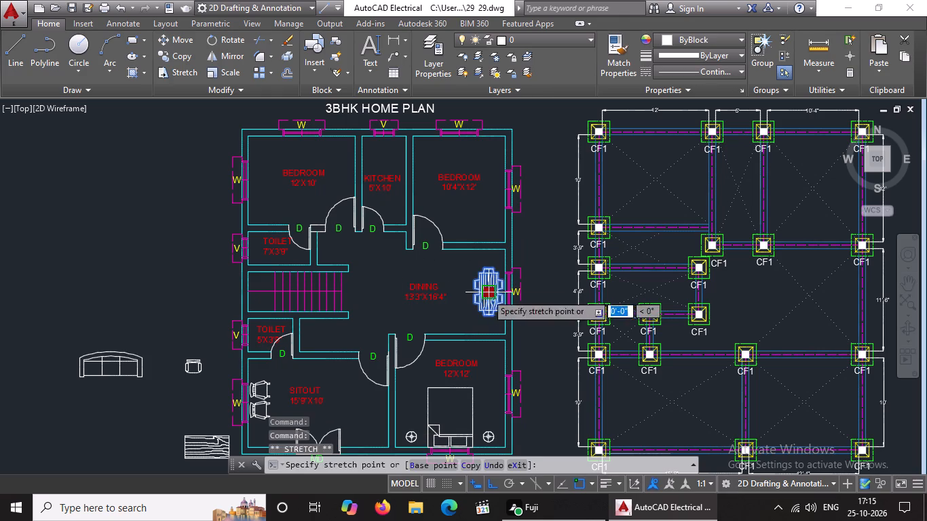
{"action": "left_click", "coordinate": [480, 293]}
{"action": "scroll", "coordinate": [487, 290], "scroll_direction": "down", "scroll_amount": 2}
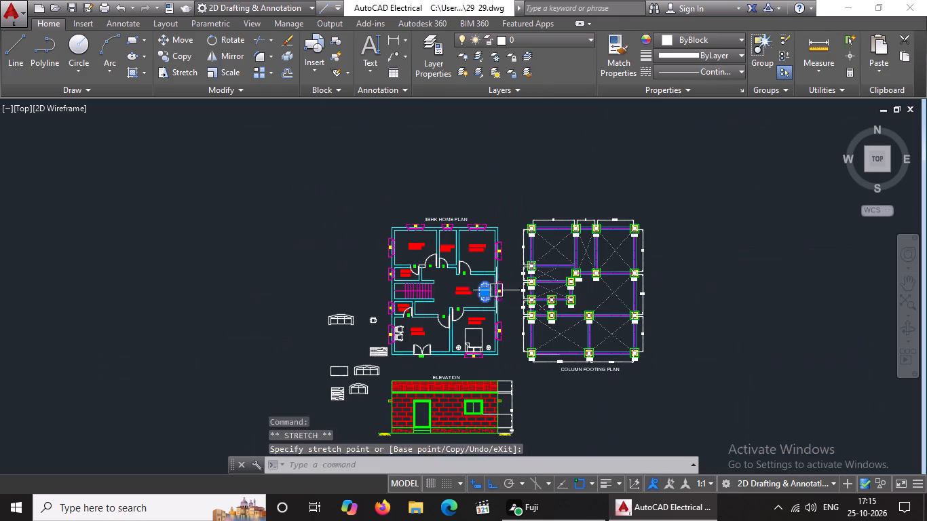
{"action": "key", "text": "Escape"}
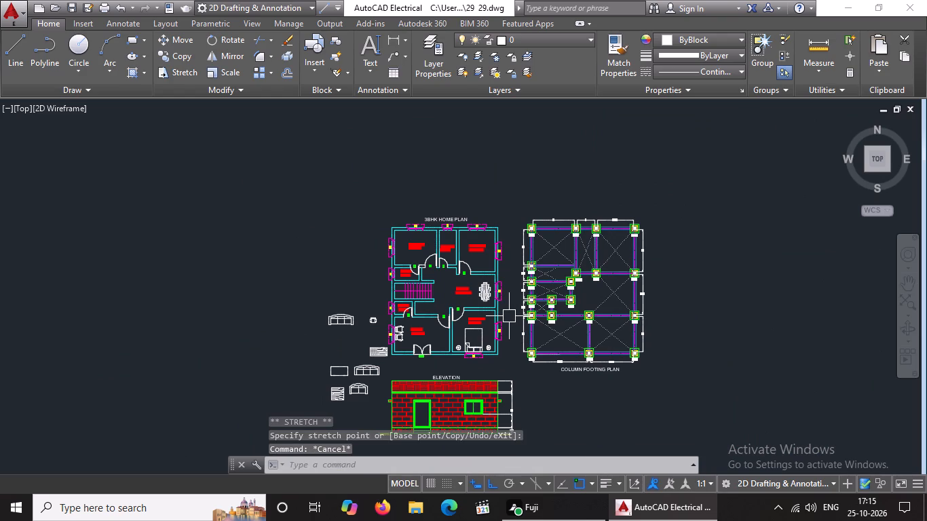
{"action": "scroll", "coordinate": [457, 300], "scroll_direction": "up", "scroll_amount": 2}
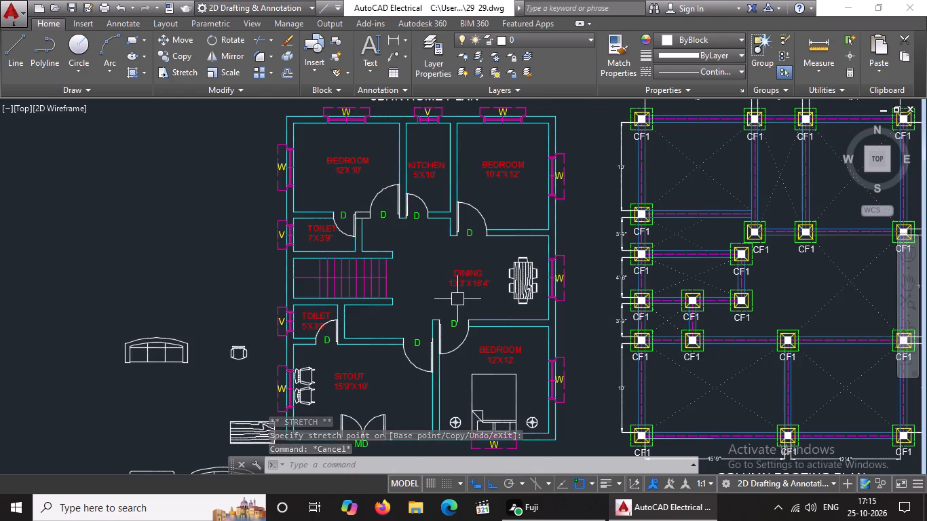
Copy the bed block from the 12'X12' bedroom twice into the empty area west of the plan, with Ortho off.
{"action": "scroll", "coordinate": [457, 299], "scroll_direction": "down", "scroll_amount": 1}
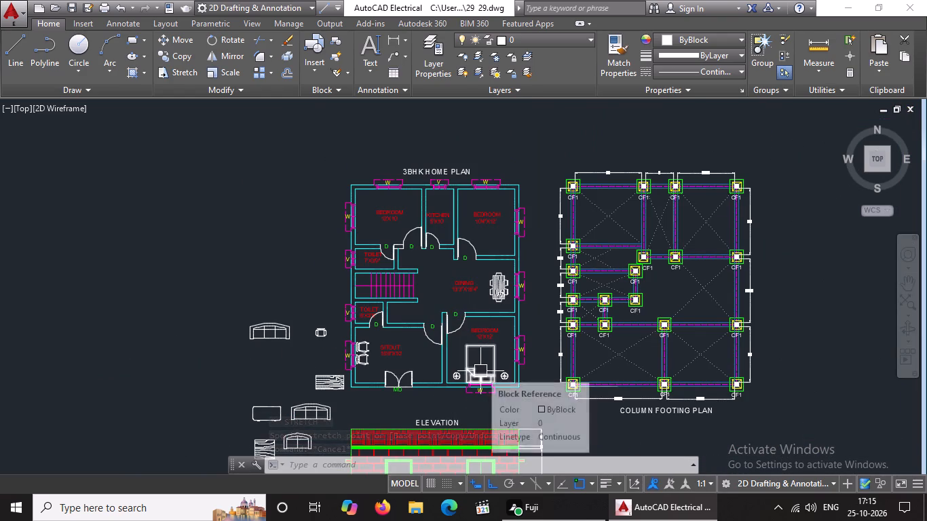
{"action": "left_click", "coordinate": [478, 364]}
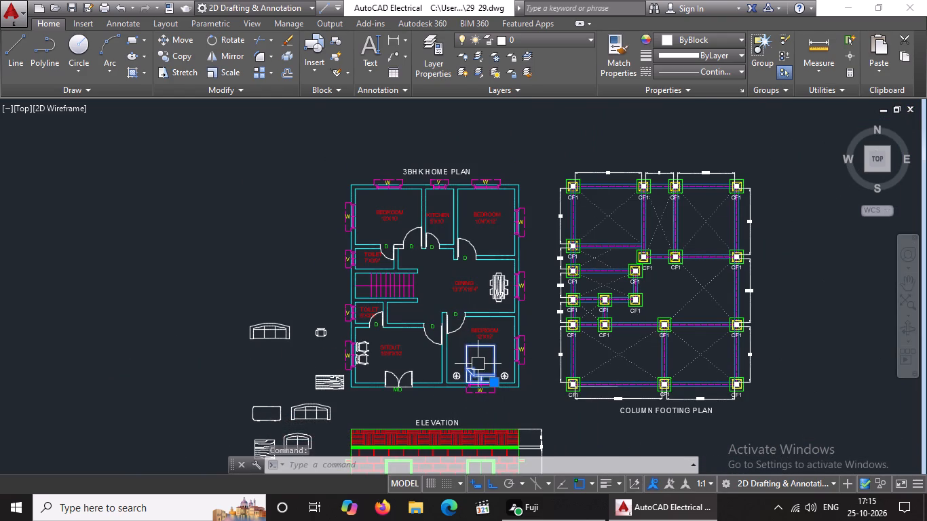
{"action": "left_click", "coordinate": [166, 54]}
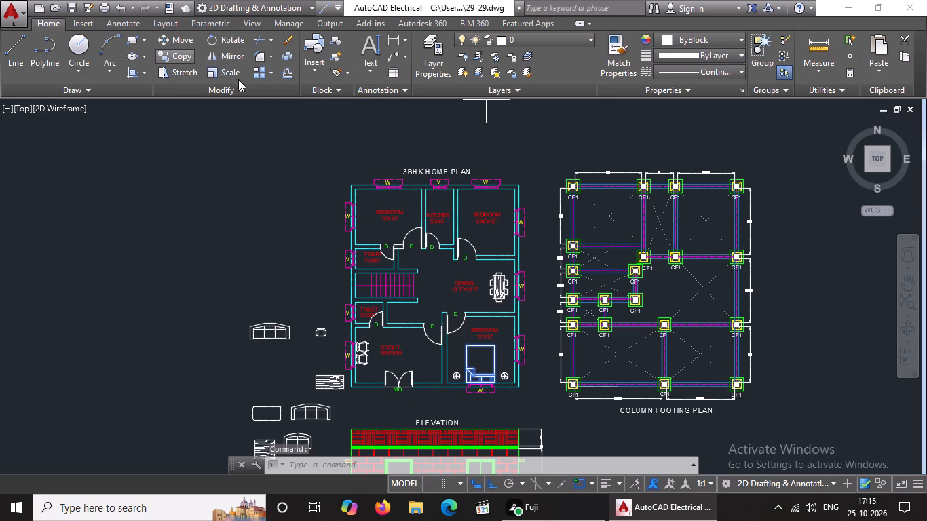
{"action": "left_click", "coordinate": [478, 363]}
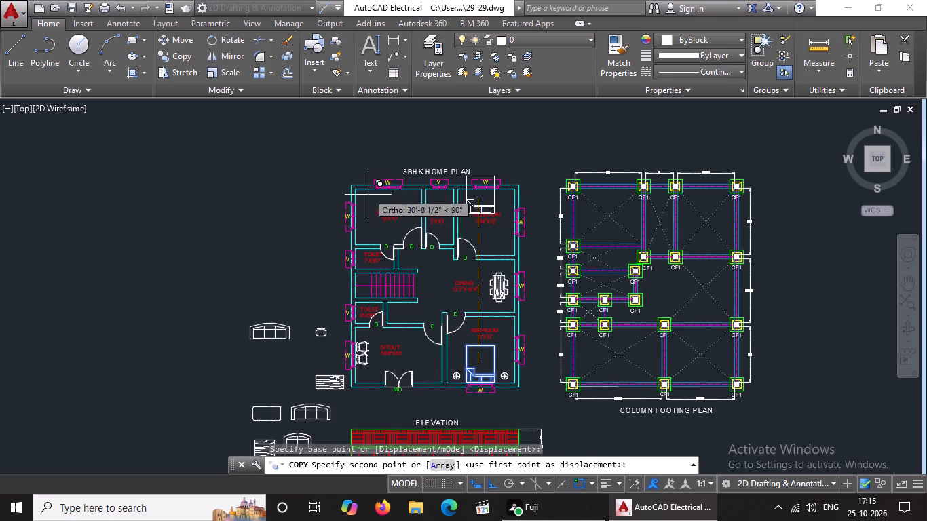
{"action": "left_click", "coordinate": [494, 482]}
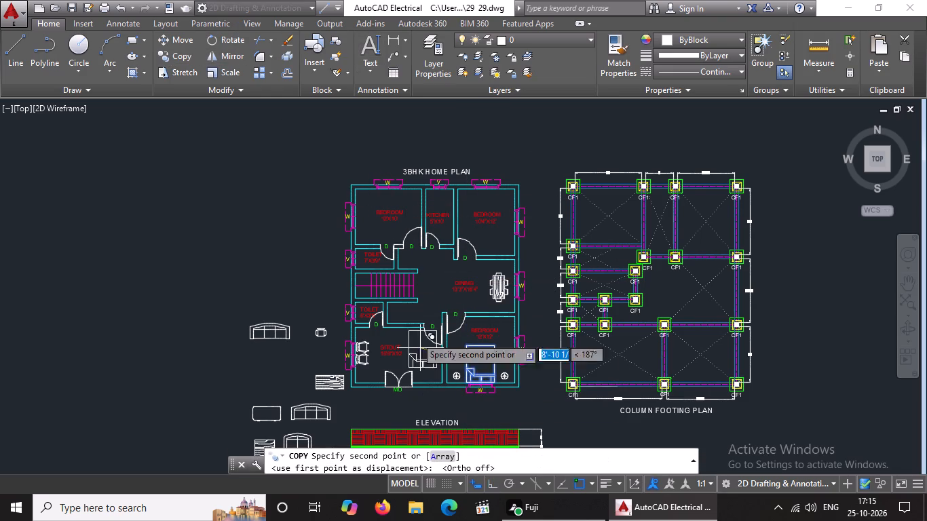
{"action": "left_click", "coordinate": [286, 211]}
{"action": "left_click", "coordinate": [238, 207]}
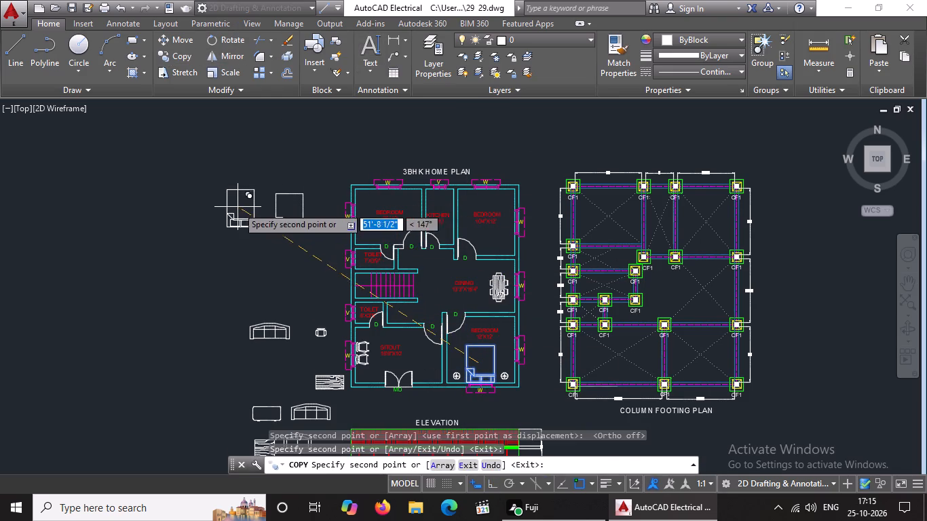
{"action": "key", "text": "Escape"}
Rotate each of the two copied bed blocks 180° with Ortho on, so their pillows face north.
{"action": "left_click", "coordinate": [232, 195]}
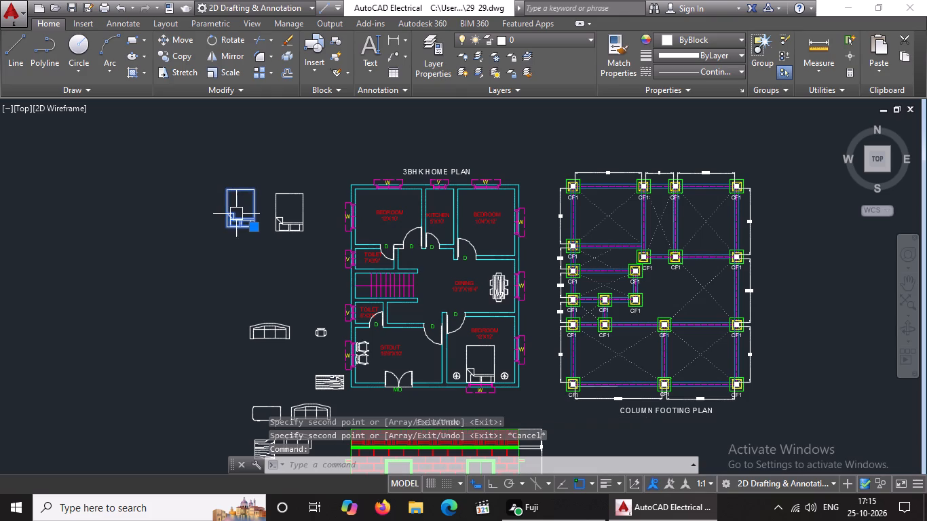
{"action": "left_click", "coordinate": [233, 43]}
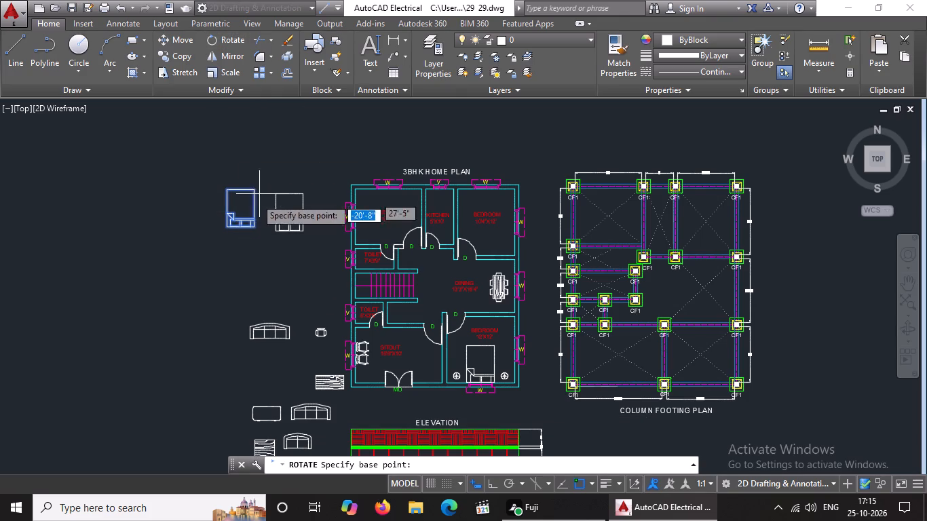
{"action": "left_click", "coordinate": [248, 212]}
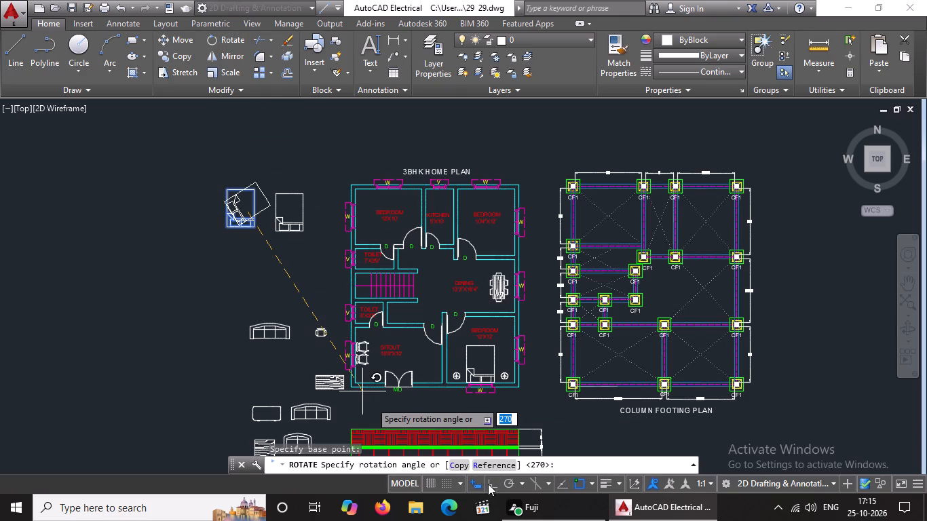
{"action": "left_click", "coordinate": [489, 484]}
{"action": "left_click", "coordinate": [195, 264]}
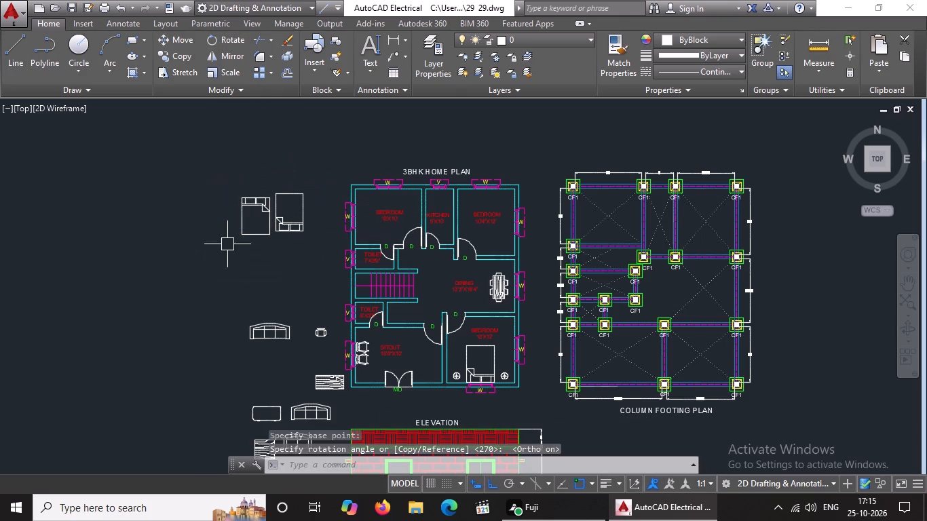
{"action": "left_click", "coordinate": [293, 226]}
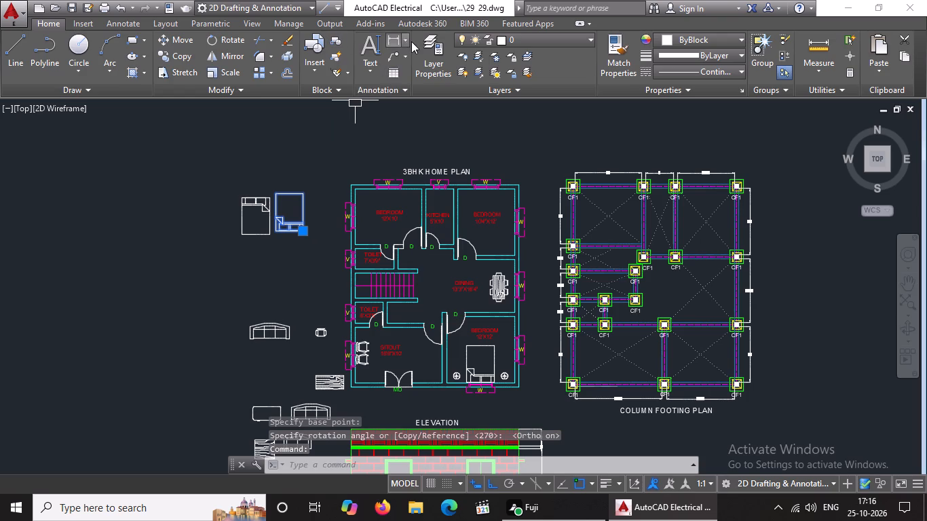
{"action": "left_click", "coordinate": [231, 39]}
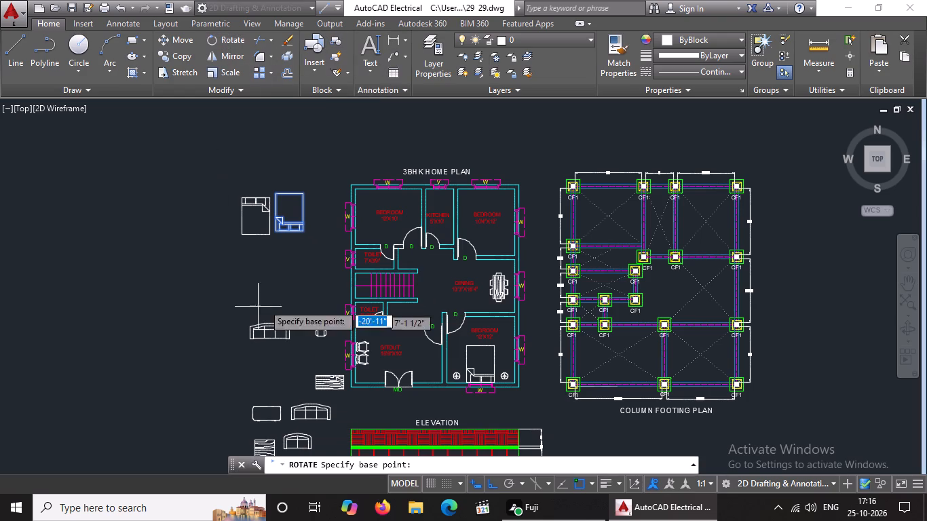
{"action": "left_click", "coordinate": [296, 231]}
{"action": "left_click", "coordinate": [210, 197]}
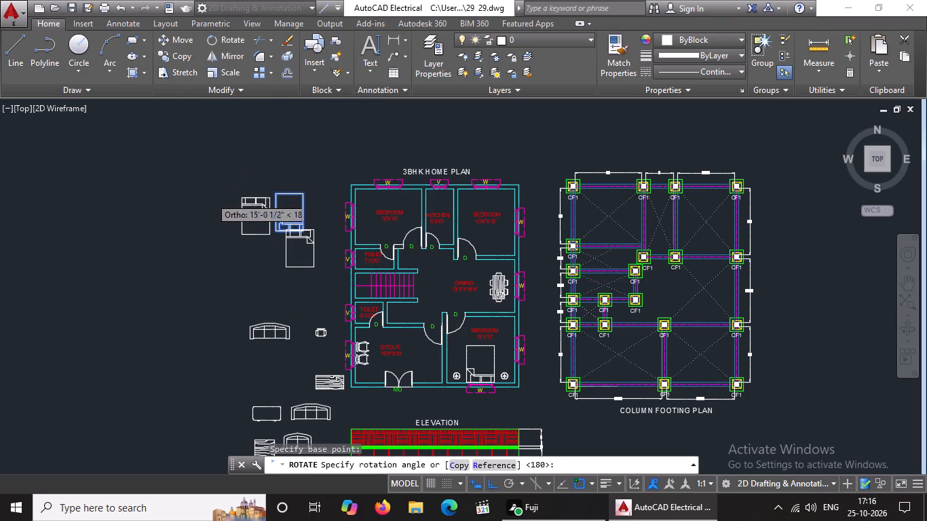
Move the 12'X10' and 10'4"X12' bedroom labels straight south toward the rooms' south walls to clear space for beds.
{"action": "scroll", "coordinate": [414, 218], "scroll_direction": "up", "scroll_amount": 2}
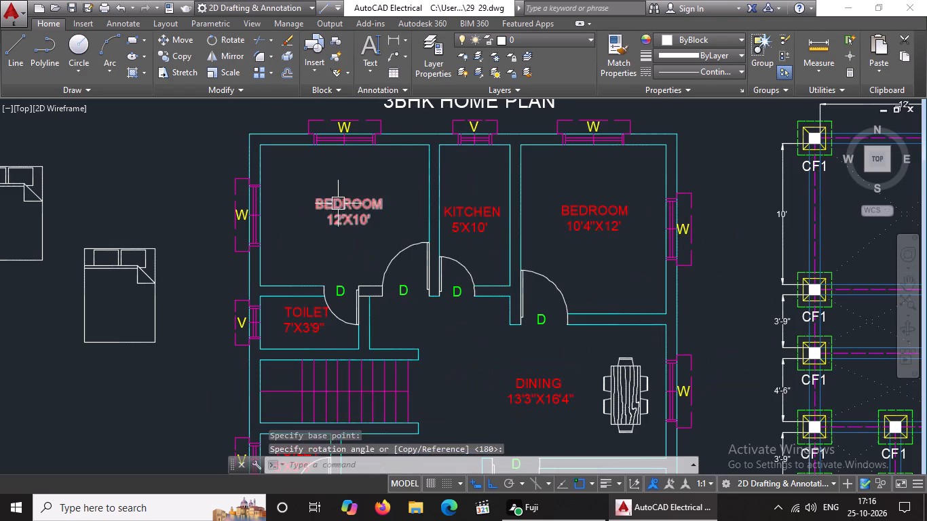
{"action": "left_click", "coordinate": [338, 204]}
{"action": "left_click", "coordinate": [318, 196]}
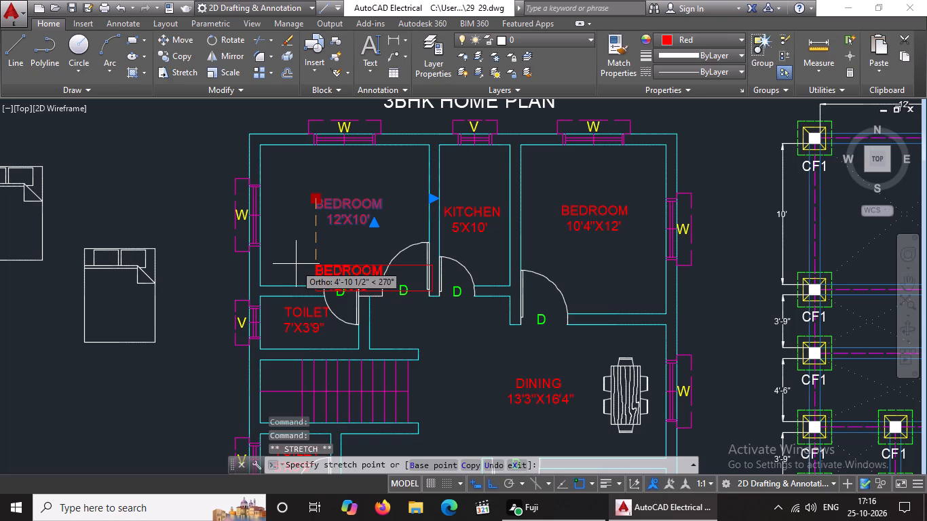
{"action": "left_click", "coordinate": [297, 262]}
{"action": "left_click", "coordinate": [567, 220]}
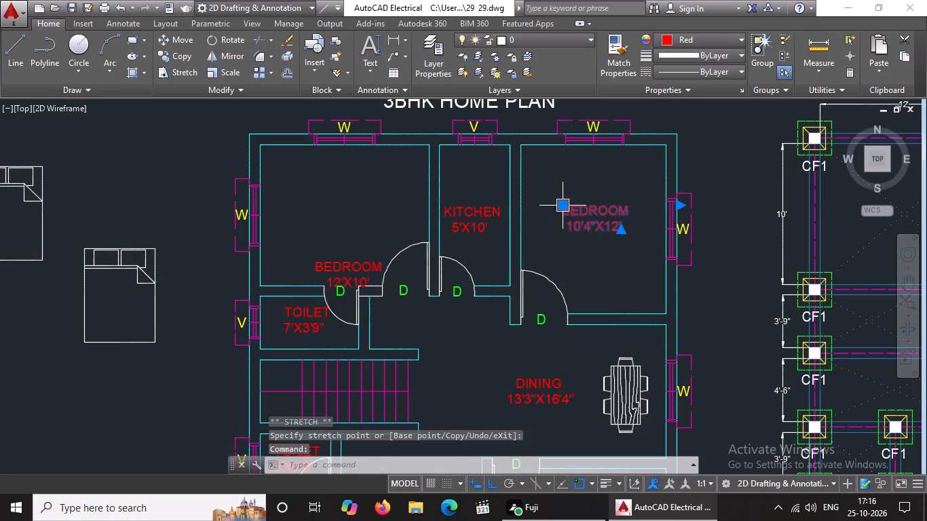
{"action": "left_click", "coordinate": [566, 204]}
{"action": "left_click", "coordinate": [582, 284]}
{"action": "key", "text": "Escape"}
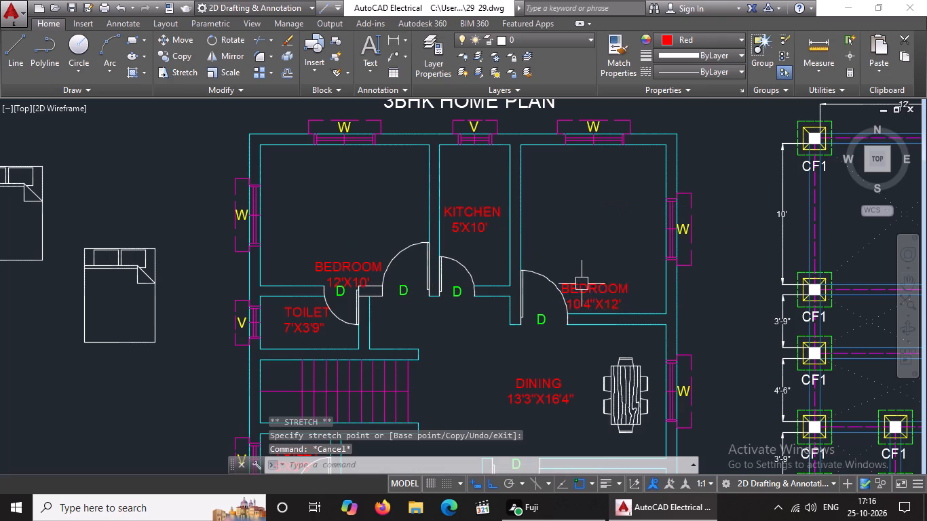
Move the first rotated bed into the 12'X10' bedroom, its headboard close to the north wall beneath the window, with Ortho off.
{"action": "scroll", "coordinate": [105, 241], "scroll_direction": "down", "scroll_amount": 1}
{"action": "left_click", "coordinate": [50, 199]}
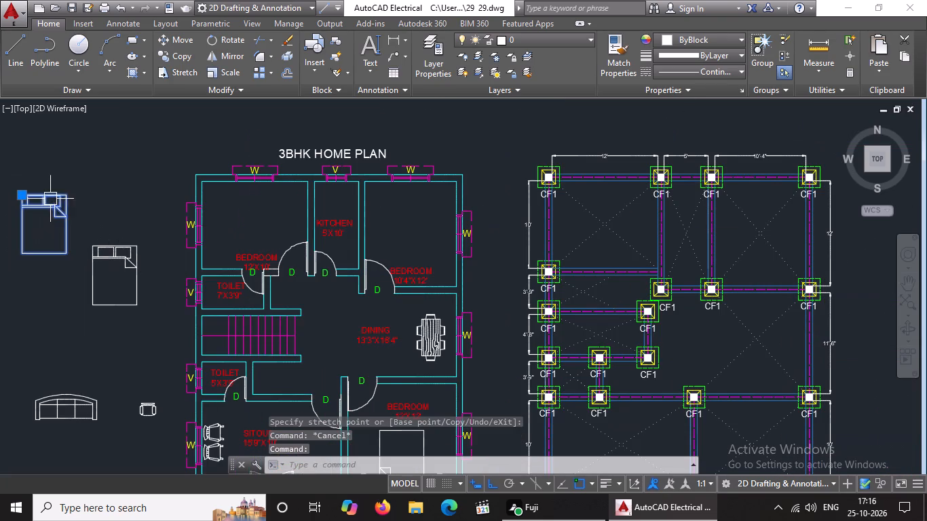
{"action": "left_click", "coordinate": [21, 191]}
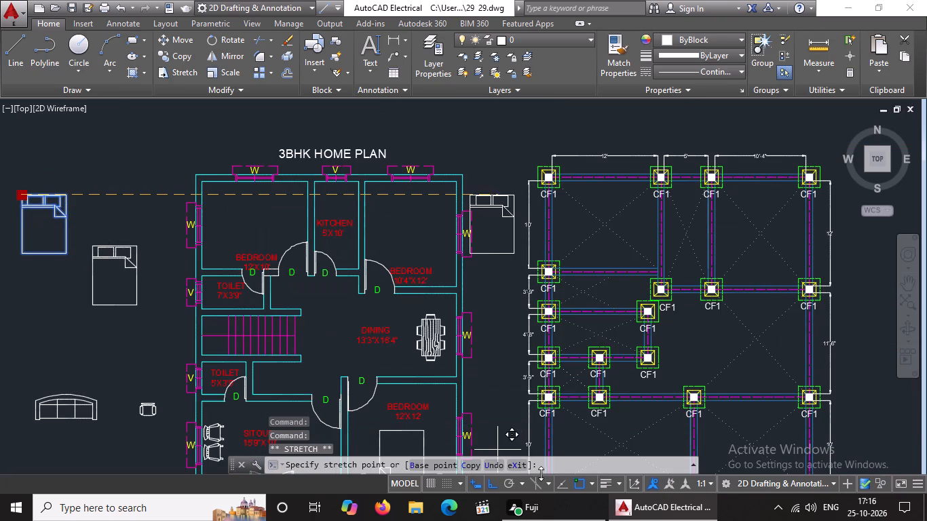
{"action": "left_click", "coordinate": [491, 482]}
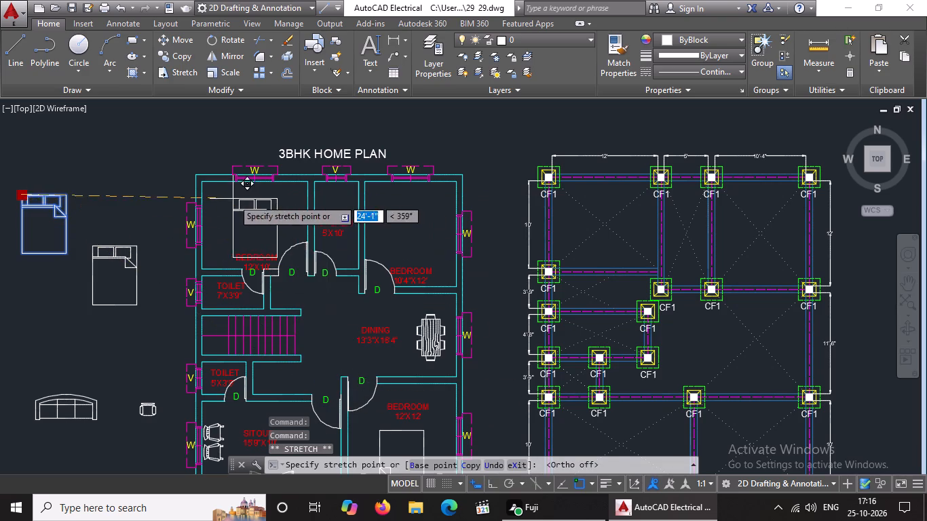
{"action": "scroll", "coordinate": [233, 199], "scroll_direction": "up", "scroll_amount": 3}
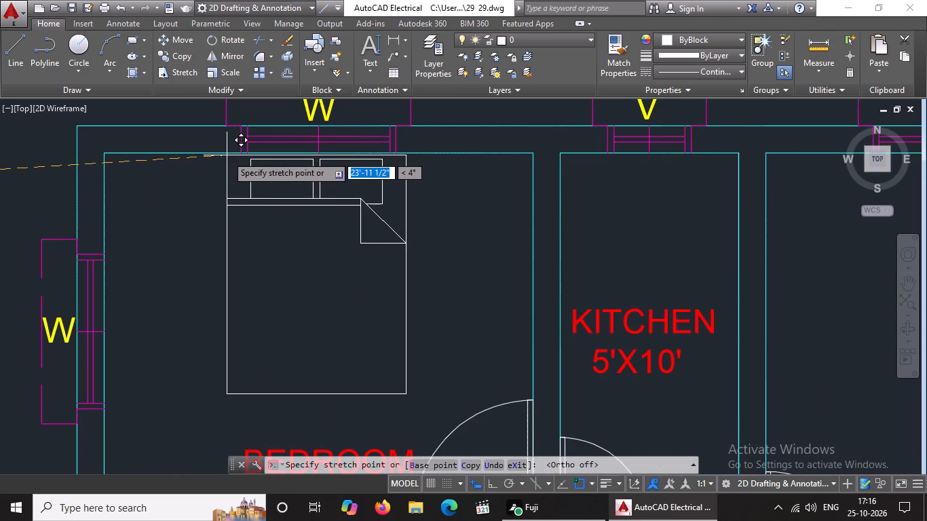
{"action": "left_click", "coordinate": [227, 155]}
{"action": "scroll", "coordinate": [243, 224], "scroll_direction": "down", "scroll_amount": 3}
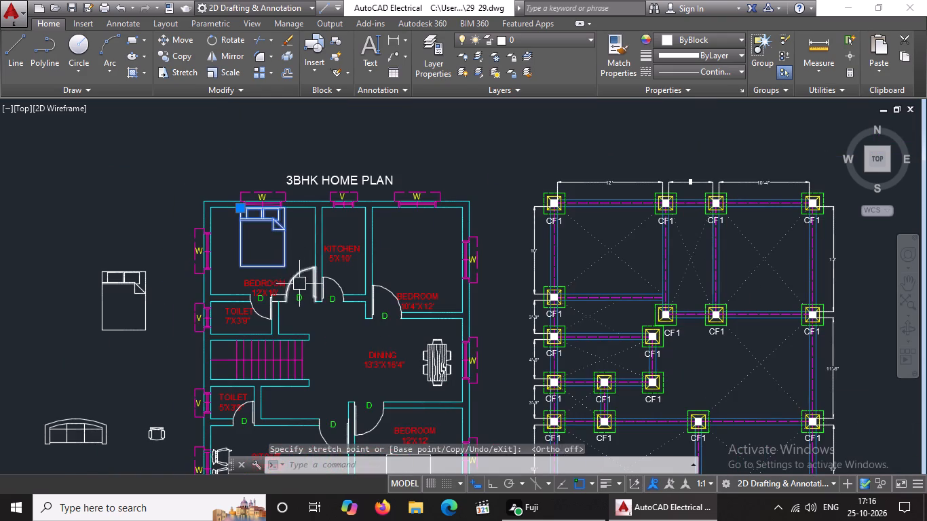
{"action": "key", "text": "Escape"}
Move the other rotated bed into the 10'4"X12' bedroom, its headboard close to the north wall beneath the window.
{"action": "left_click", "coordinate": [133, 281]}
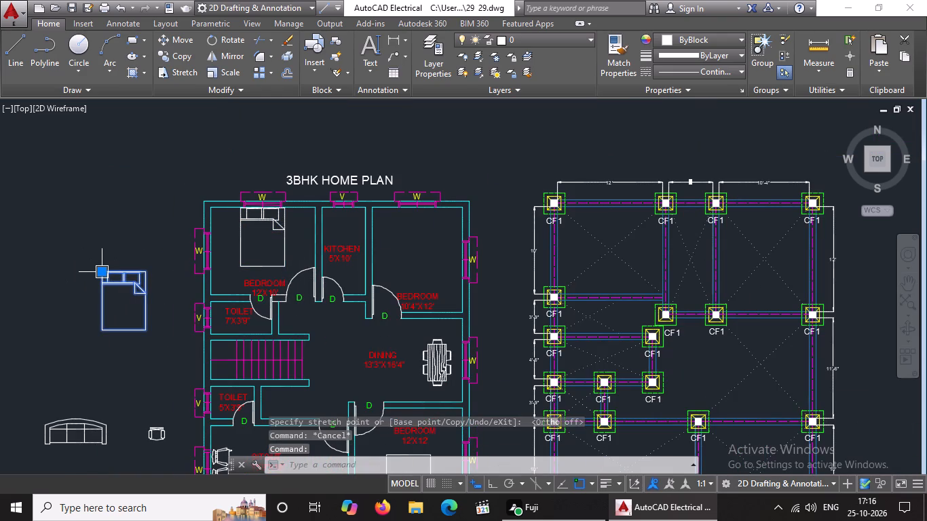
{"action": "left_click", "coordinate": [102, 272]}
{"action": "scroll", "coordinate": [403, 210], "scroll_direction": "up", "scroll_amount": 2}
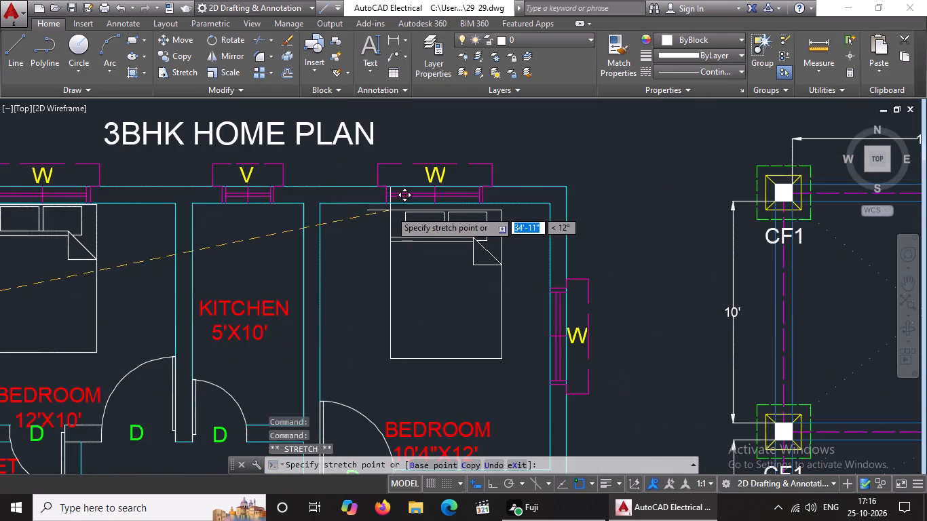
{"action": "scroll", "coordinate": [390, 210], "scroll_direction": "up", "scroll_amount": 3}
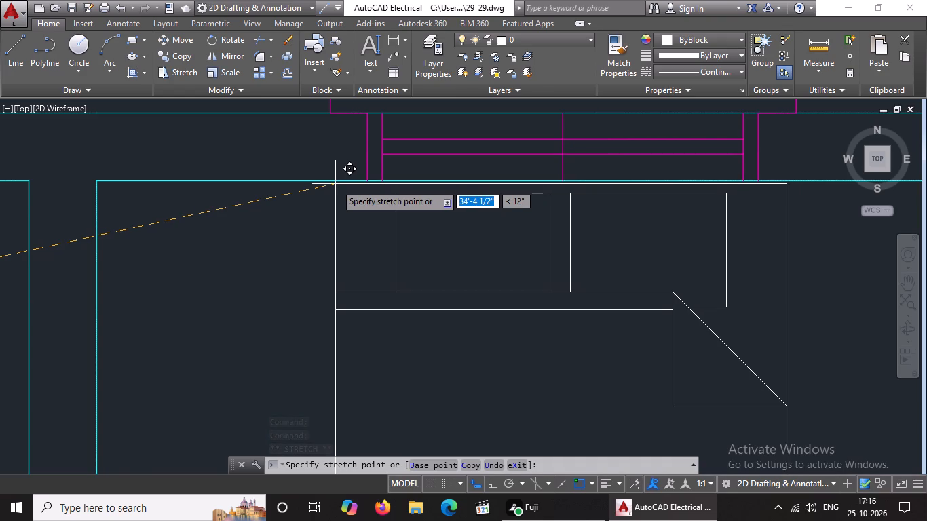
{"action": "left_click", "coordinate": [335, 184]}
{"action": "scroll", "coordinate": [354, 195], "scroll_direction": "down", "scroll_amount": 5}
{"action": "key", "text": "Escape"}
Copy the round bedside block west of the 12'X12' bedroom's bed to the west side of the 12'X10' bedroom's bed.
{"action": "scroll", "coordinate": [456, 293], "scroll_direction": "down", "scroll_amount": 2}
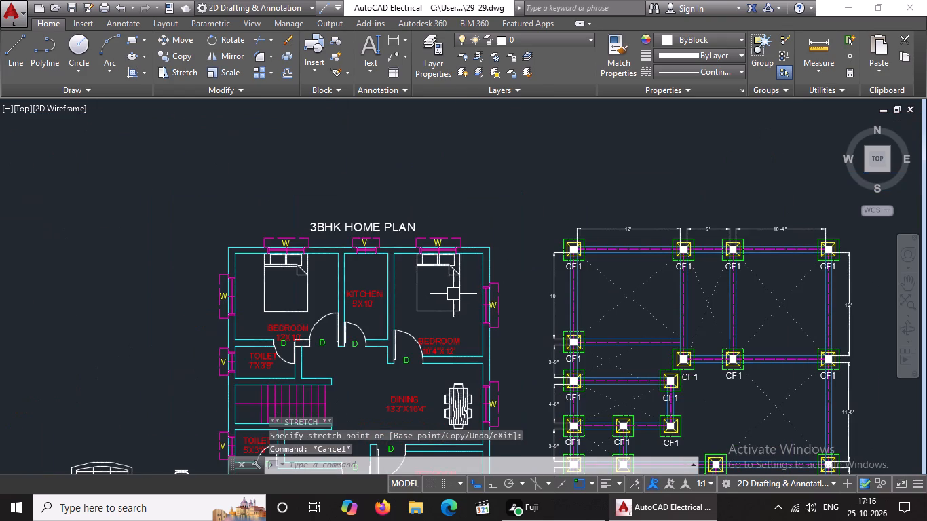
{"action": "scroll", "coordinate": [456, 297], "scroll_direction": "down", "scroll_amount": 2}
{"action": "scroll", "coordinate": [452, 408], "scroll_direction": "up", "scroll_amount": 3}
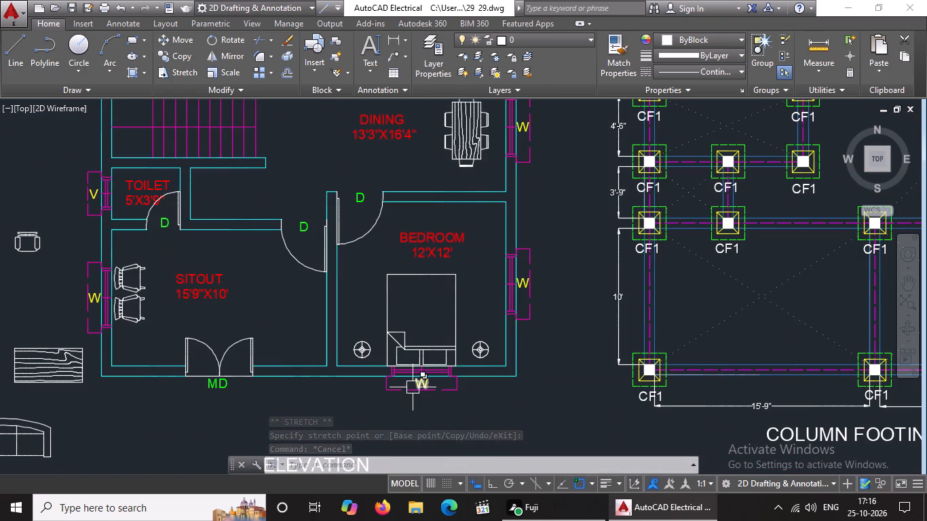
{"action": "left_click", "coordinate": [358, 348]}
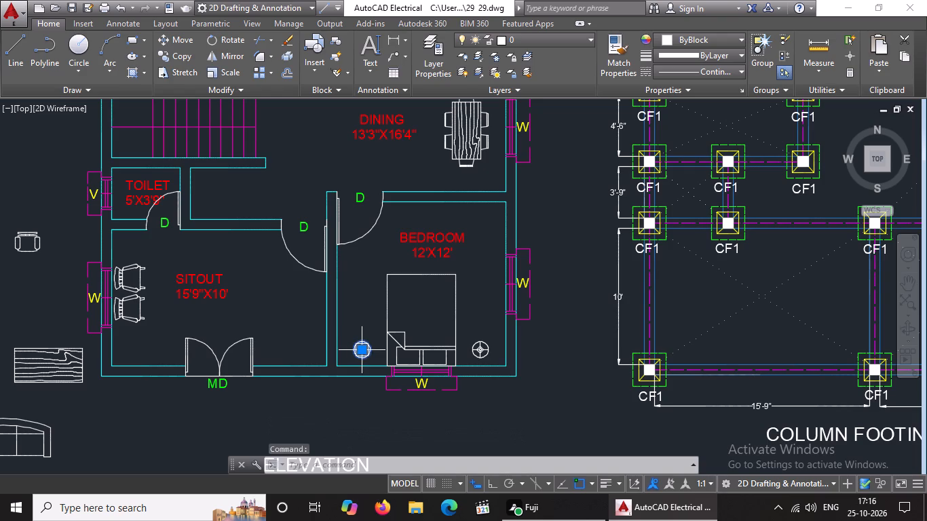
{"action": "left_click", "coordinate": [181, 52]}
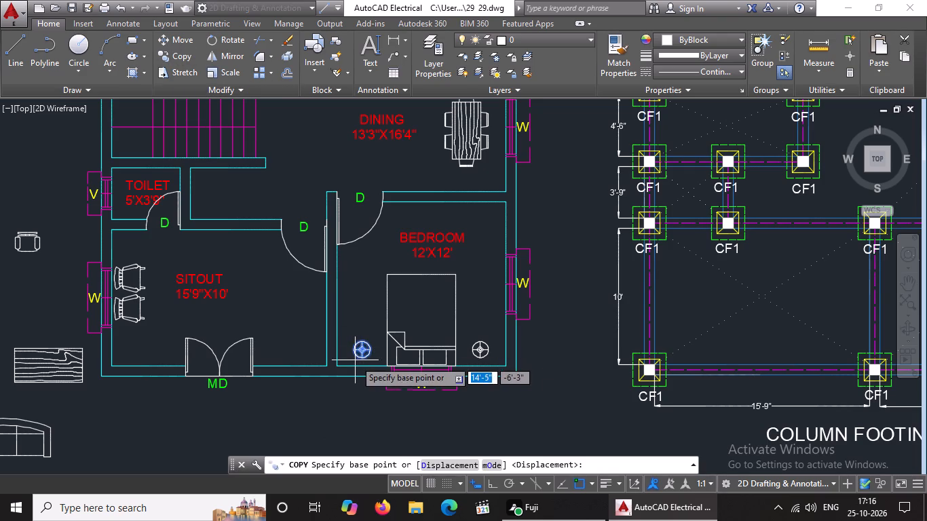
{"action": "left_click", "coordinate": [360, 346]}
{"action": "scroll", "coordinate": [360, 347], "scroll_direction": "down", "scroll_amount": 4}
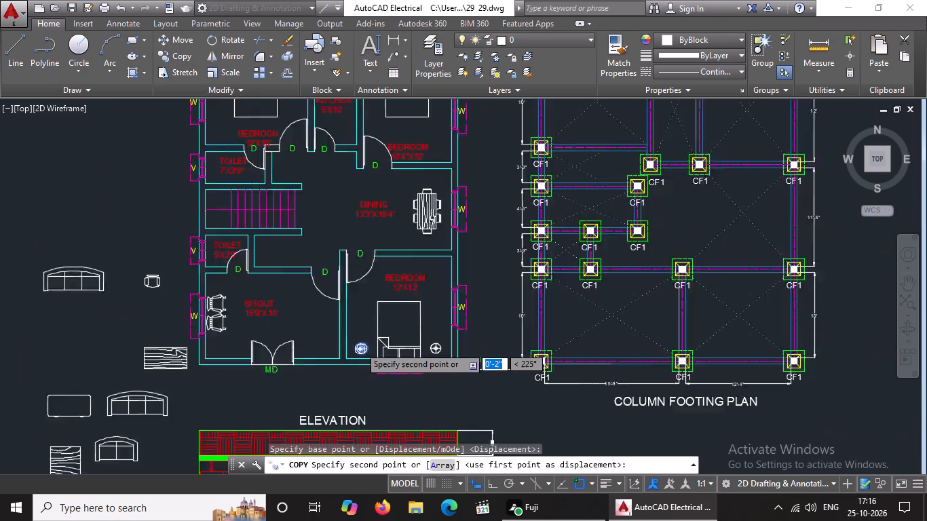
{"action": "scroll", "coordinate": [266, 159], "scroll_direction": "up", "scroll_amount": 5}
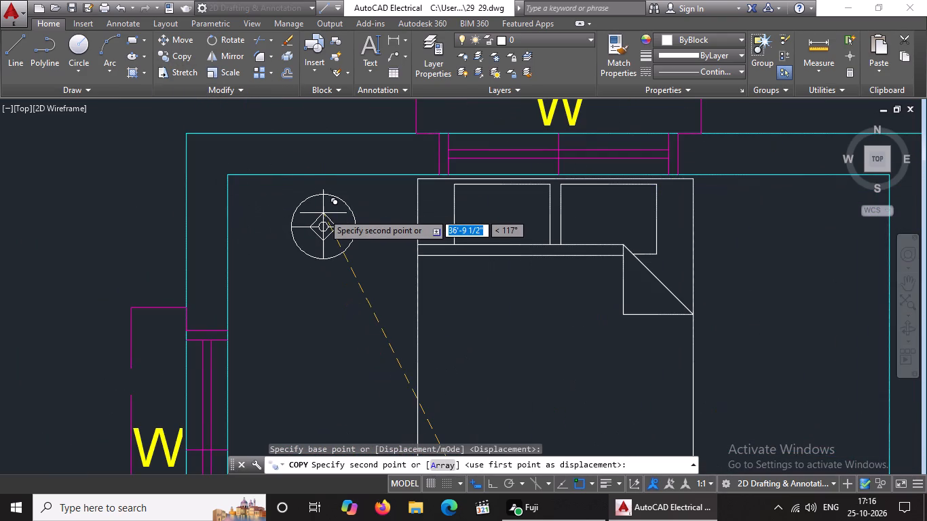
{"action": "left_click", "coordinate": [323, 214]}
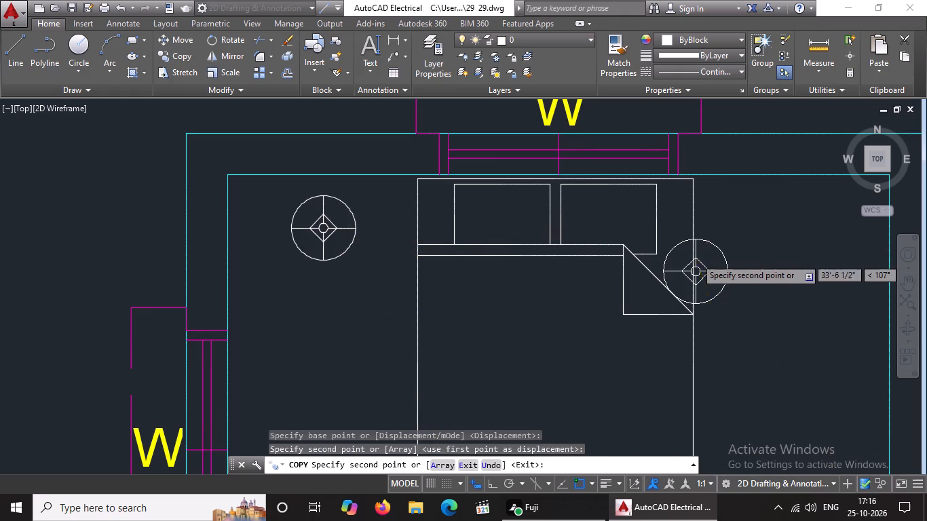
{"action": "key", "text": "Escape"}
Move the copied round bedside block in the 12'X10' bedroom about 3" south, away from the north wall.
{"action": "scroll", "coordinate": [726, 244], "scroll_direction": "down", "scroll_amount": 4}
{"action": "scroll", "coordinate": [692, 240], "scroll_direction": "up", "scroll_amount": 4}
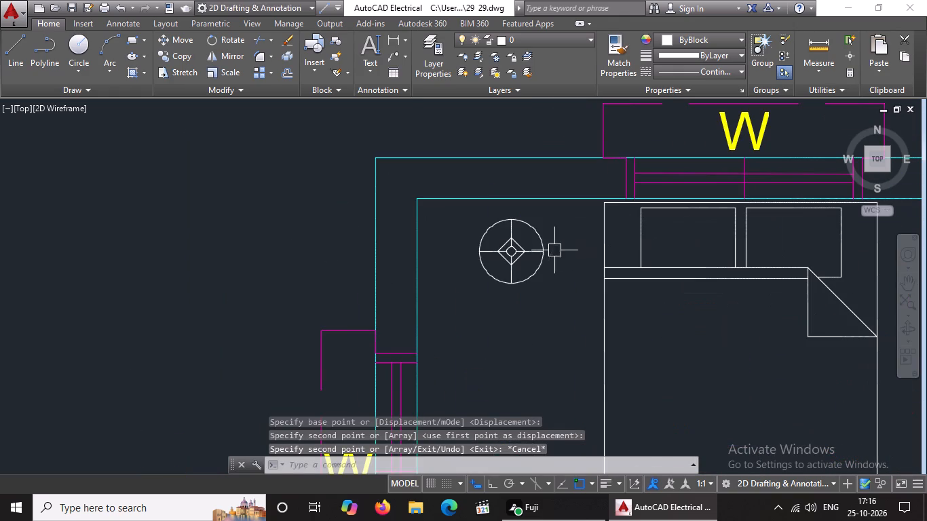
{"action": "left_click", "coordinate": [514, 258]}
{"action": "left_click", "coordinate": [514, 247]}
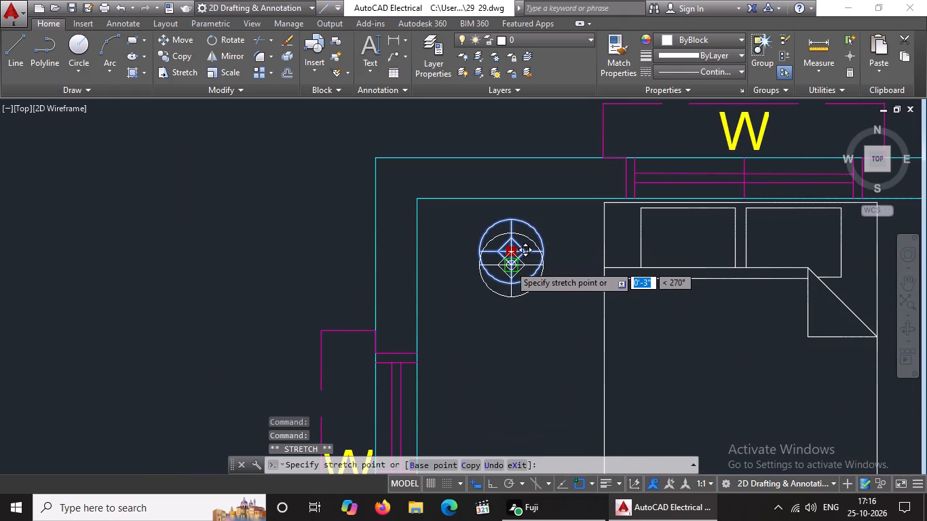
{"action": "left_click", "coordinate": [510, 265]}
{"action": "scroll", "coordinate": [514, 250], "scroll_direction": "down", "scroll_amount": 3}
{"action": "key", "text": "Escape"}
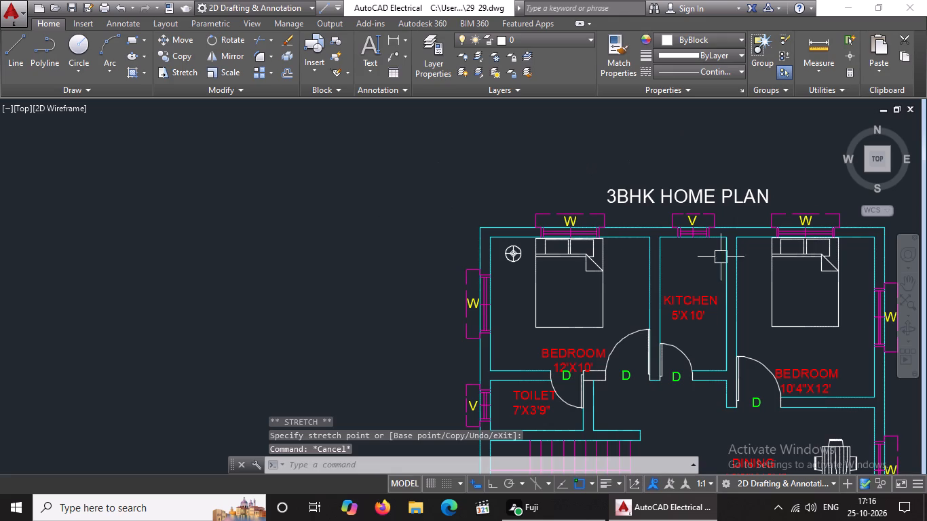
Copy the round bedside block in the 12'X10' bedroom about 8'-6" straight east, to the bed's other side, with Ortho on.
{"action": "left_click", "coordinate": [514, 256]}
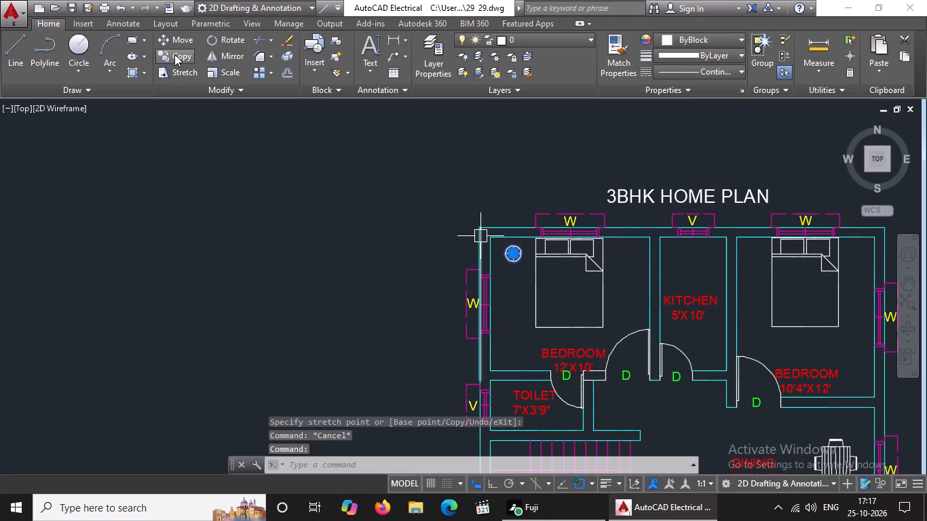
{"action": "left_click", "coordinate": [174, 54]}
{"action": "left_click_drag", "start_coordinate": [512, 255], "coordinate": [521, 252]}
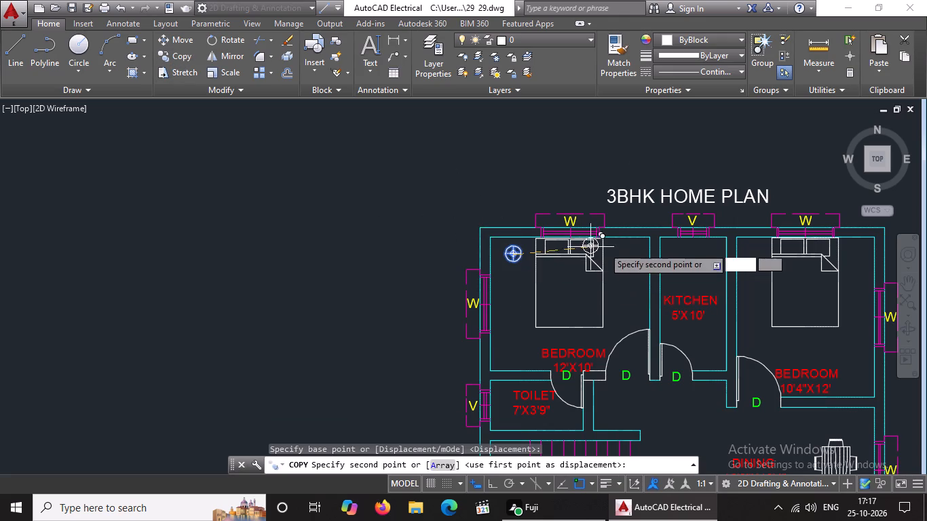
{"action": "left_click_drag", "start_coordinate": [495, 483], "coordinate": [503, 479]}
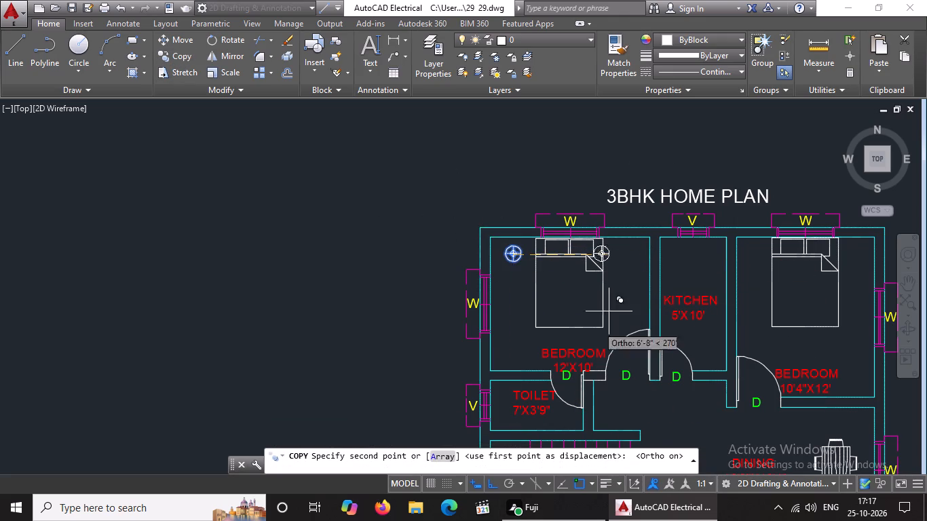
{"action": "scroll", "coordinate": [629, 263], "scroll_direction": "up", "scroll_amount": 2}
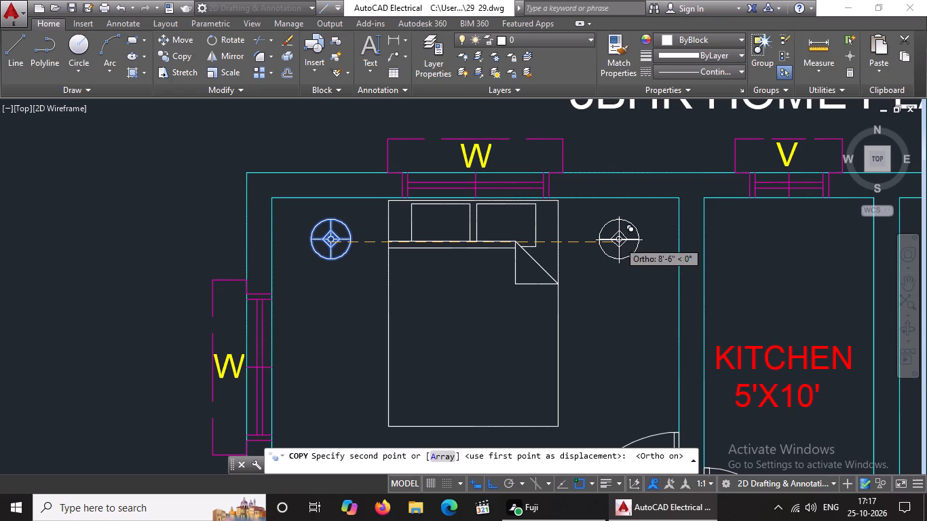
{"action": "left_click", "coordinate": [619, 239]}
Place two more copies of the round bedside block, one on each side of the 10'4"X12' bedroom's bed.
{"action": "scroll", "coordinate": [627, 233], "scroll_direction": "down", "scroll_amount": 3}
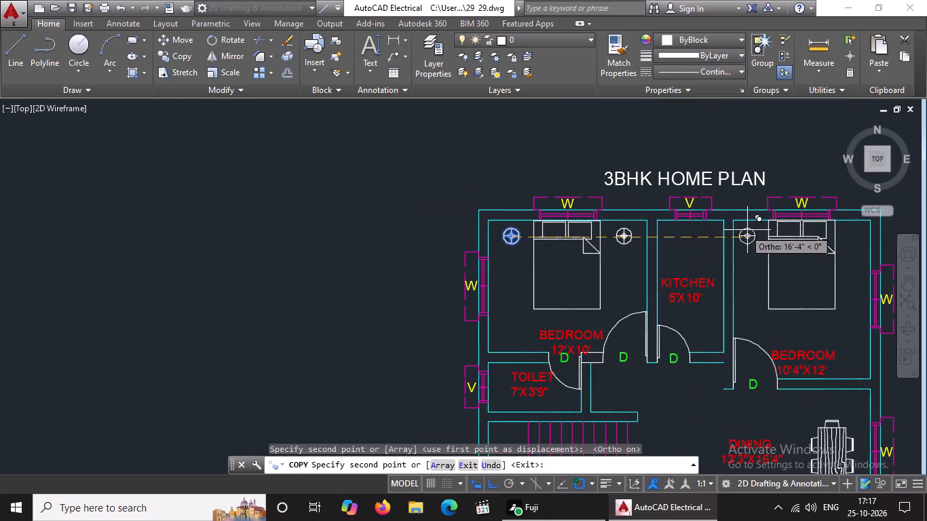
{"action": "scroll", "coordinate": [761, 228], "scroll_direction": "up", "scroll_amount": 2}
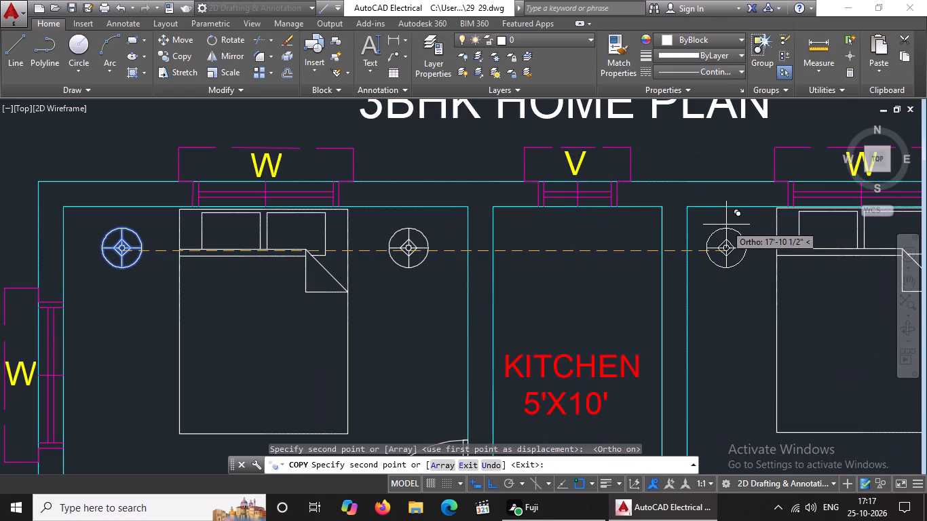
{"action": "left_click", "coordinate": [732, 227]}
{"action": "scroll", "coordinate": [725, 238], "scroll_direction": "down", "scroll_amount": 4}
{"action": "scroll", "coordinate": [772, 240], "scroll_direction": "up", "scroll_amount": 3}
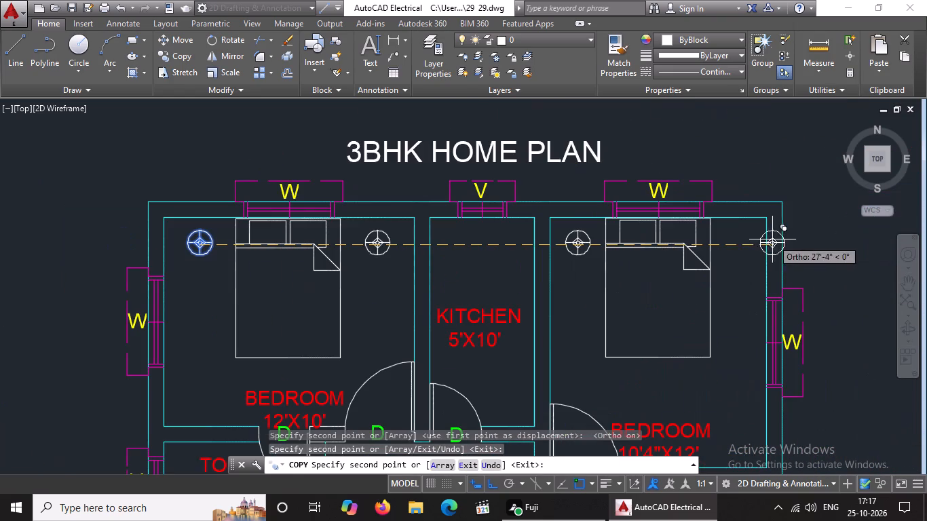
{"action": "left_click", "coordinate": [742, 244]}
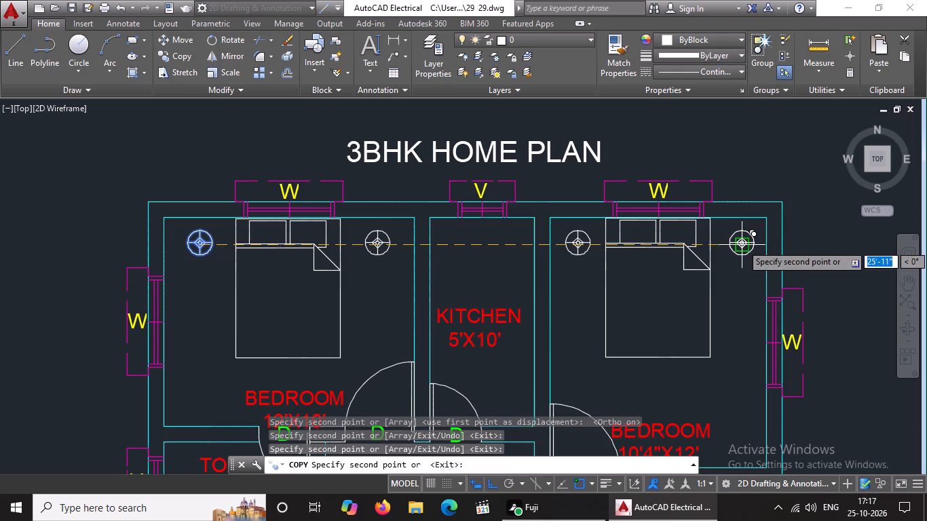
{"action": "scroll", "coordinate": [742, 244], "scroll_direction": "down", "scroll_amount": 3}
{"action": "key", "text": "Escape"}
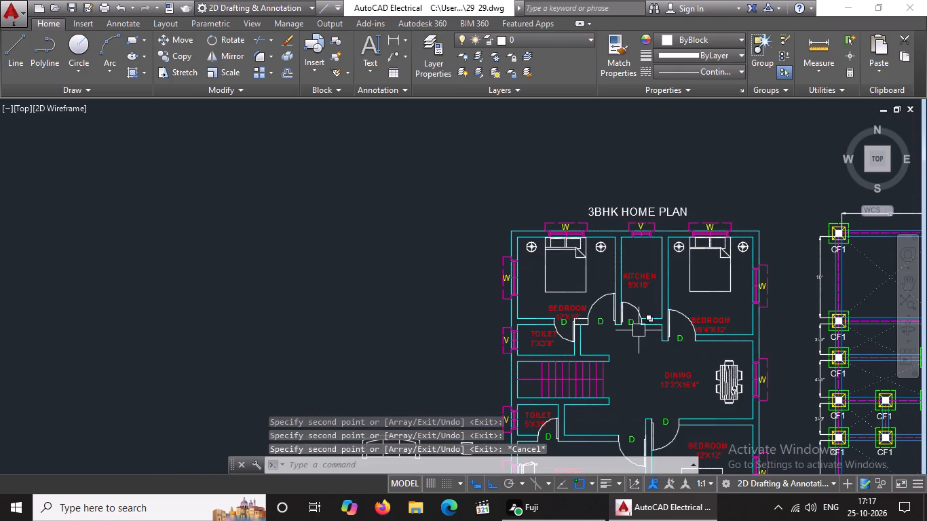
Move the BEDROOM 12'X10' label west and slightly north, clear of the door openings, with Ortho off.
{"action": "scroll", "coordinate": [568, 307], "scroll_direction": "up", "scroll_amount": 3}
{"action": "left_click", "coordinate": [556, 307]}
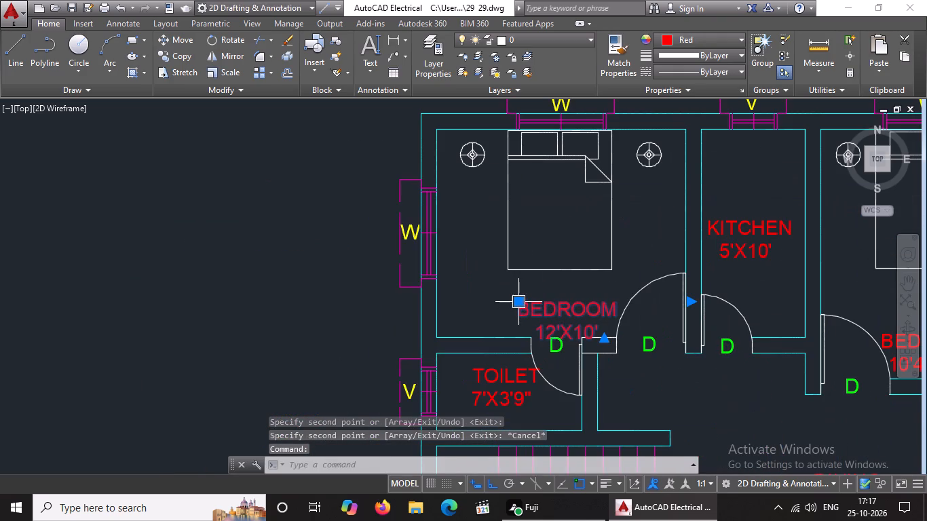
{"action": "left_click", "coordinate": [514, 303]}
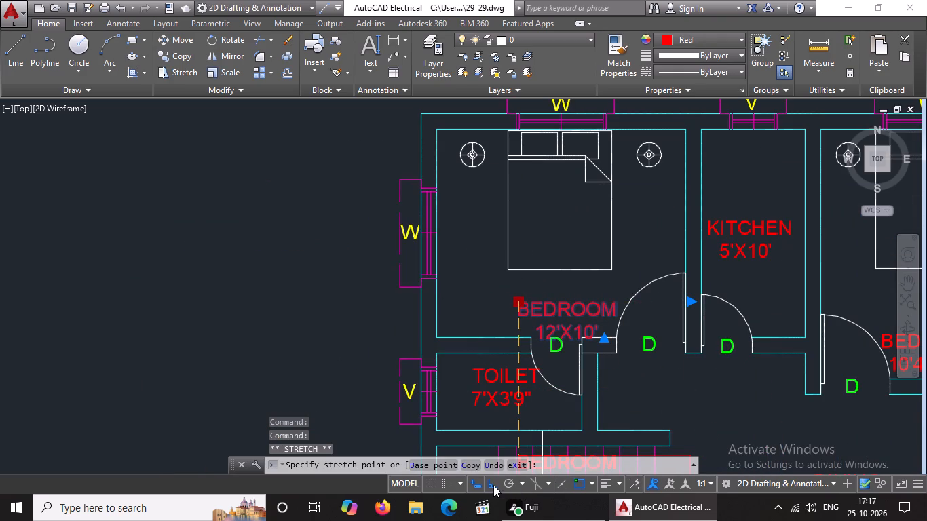
{"action": "left_click", "coordinate": [493, 484]}
{"action": "scroll", "coordinate": [485, 339], "scroll_direction": "up", "scroll_amount": 2}
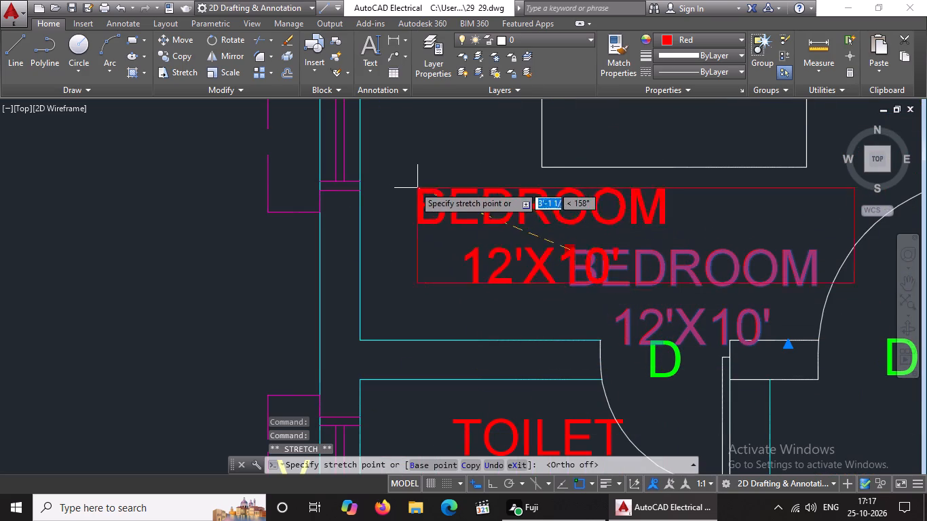
{"action": "left_click", "coordinate": [395, 211]}
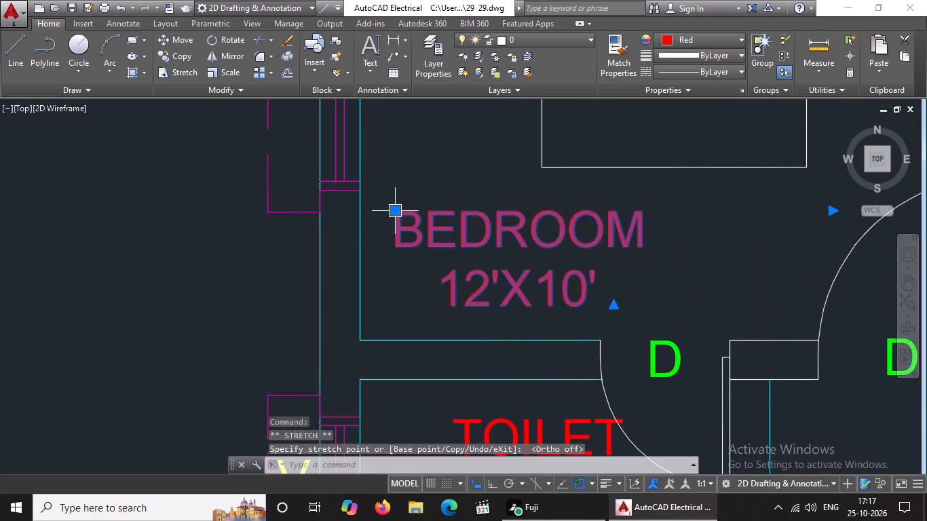
{"action": "scroll", "coordinate": [405, 209], "scroll_direction": "down", "scroll_amount": 4}
{"action": "key", "text": "Escape"}
Move the BEDROOM 10'4"X12' label about 1'-5" northeast, away from the door swing and the south wall.
{"action": "left_click", "coordinate": [602, 237]}
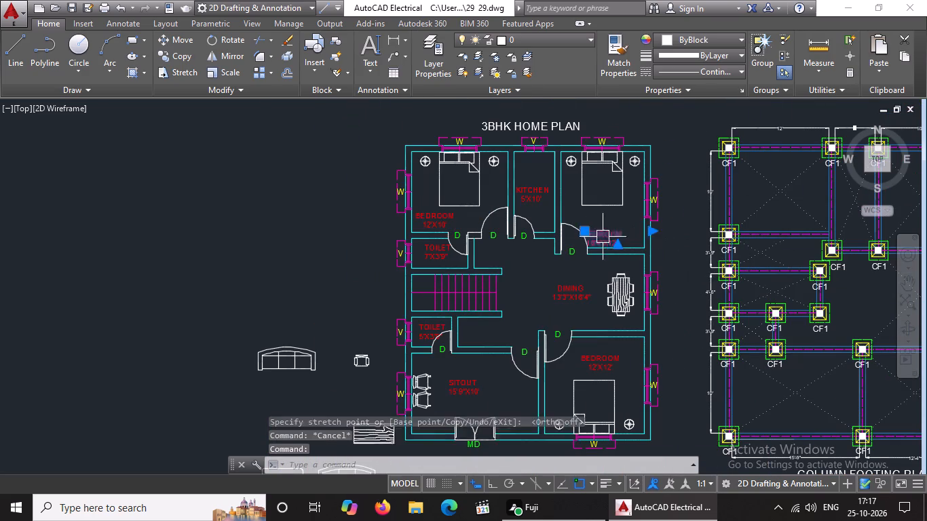
{"action": "scroll", "coordinate": [613, 233], "scroll_direction": "up", "scroll_amount": 2}
{"action": "left_click", "coordinate": [538, 226]}
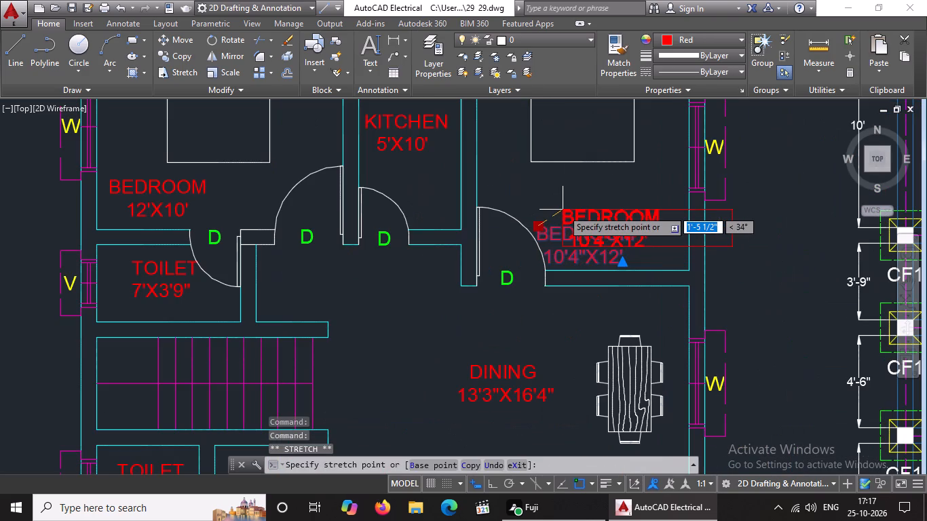
{"action": "left_click", "coordinate": [563, 210]}
{"action": "scroll", "coordinate": [565, 208], "scroll_direction": "up", "scroll_amount": 1}
{"action": "scroll", "coordinate": [565, 208], "scroll_direction": "down", "scroll_amount": 3}
{"action": "key", "text": "Escape"}
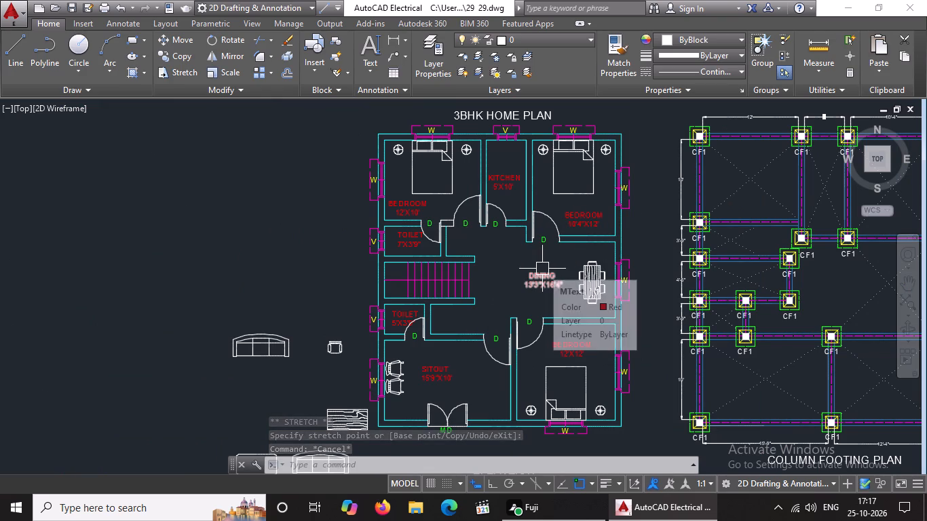
Open DesignCenter and browse from the sample folder to the blocks of Kitchens.dwg.
{"action": "scroll", "coordinate": [542, 269], "scroll_direction": "down", "scroll_amount": 1}
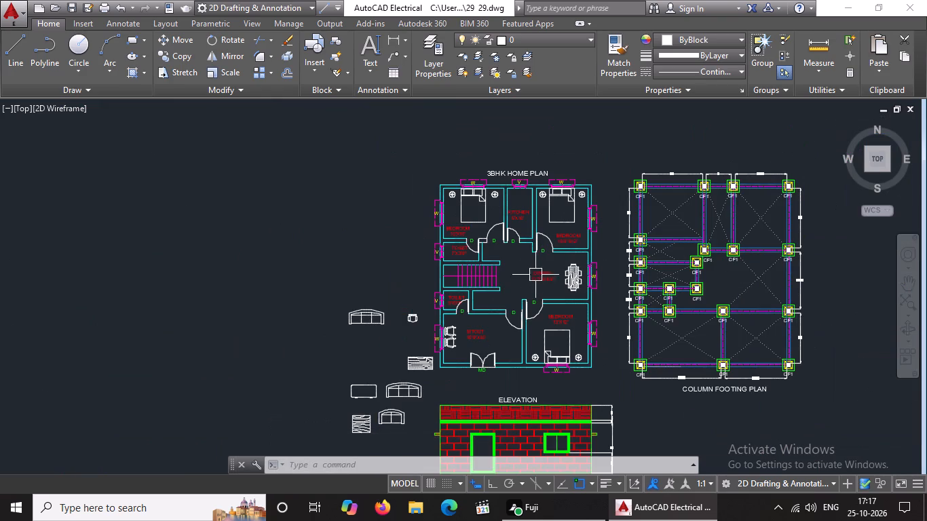
{"action": "middle_click_drag", "start_coordinate": [435, 427], "coordinate": [423, 418]}
{"action": "scroll", "coordinate": [540, 322], "scroll_direction": "up", "scroll_amount": 1}
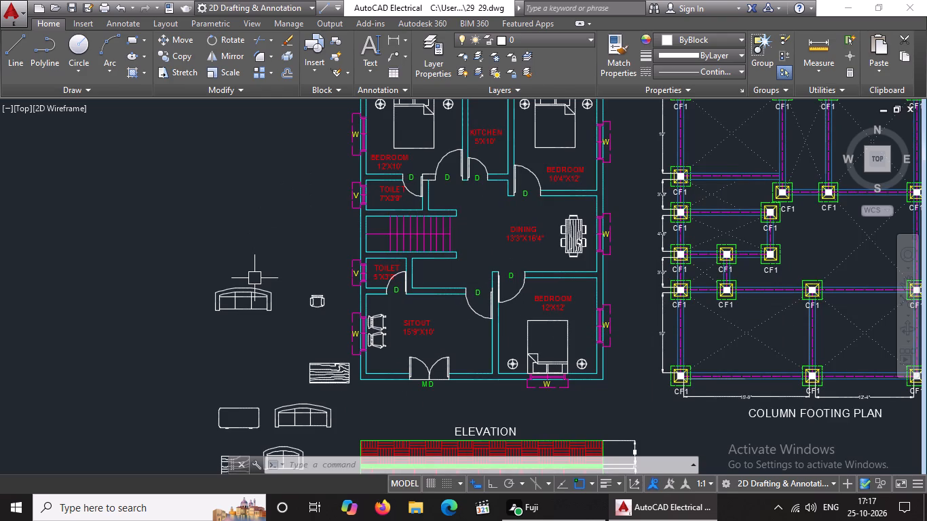
{"action": "type", "text": "DC"}
{"action": "key", "text": "space"}
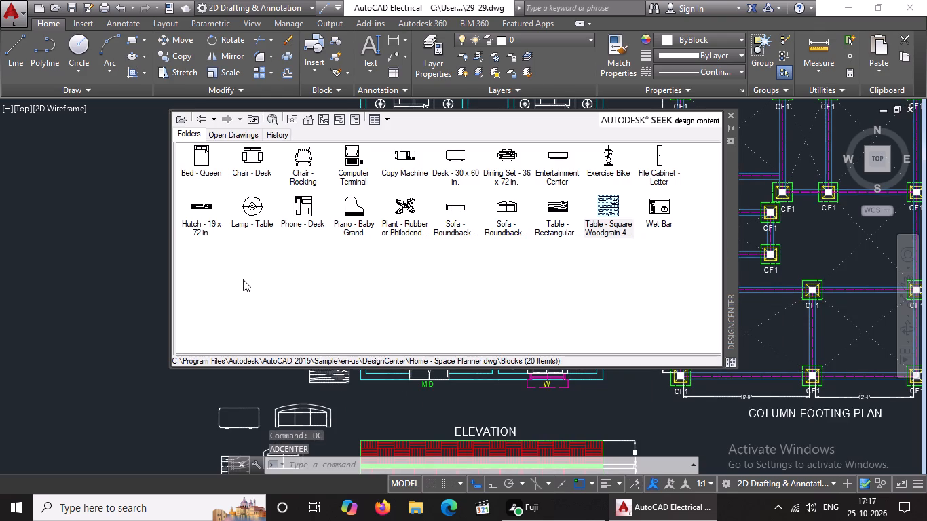
{"action": "left_click", "coordinate": [305, 123]}
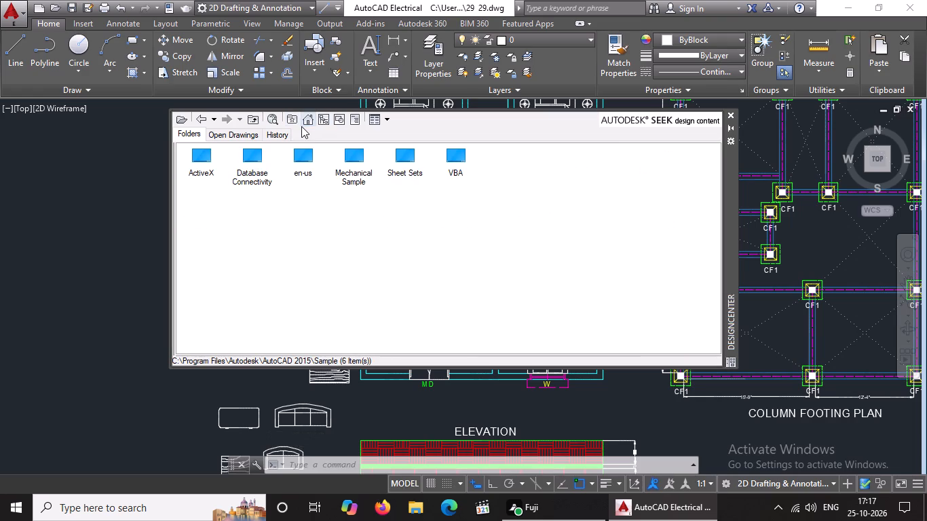
{"action": "double_click", "coordinate": [292, 161]}
{"action": "double_click", "coordinate": [195, 174]}
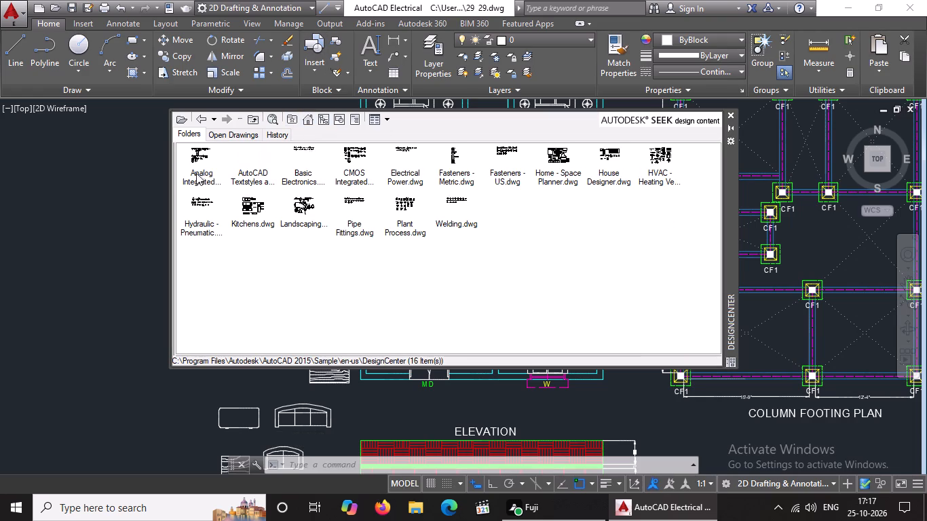
{"action": "double_click", "coordinate": [243, 208]}
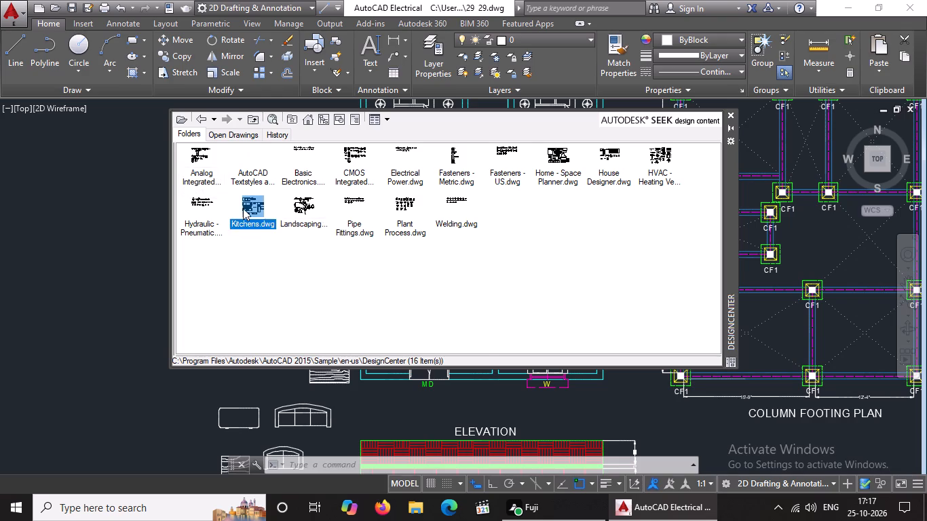
{"action": "double_click", "coordinate": [196, 157]}
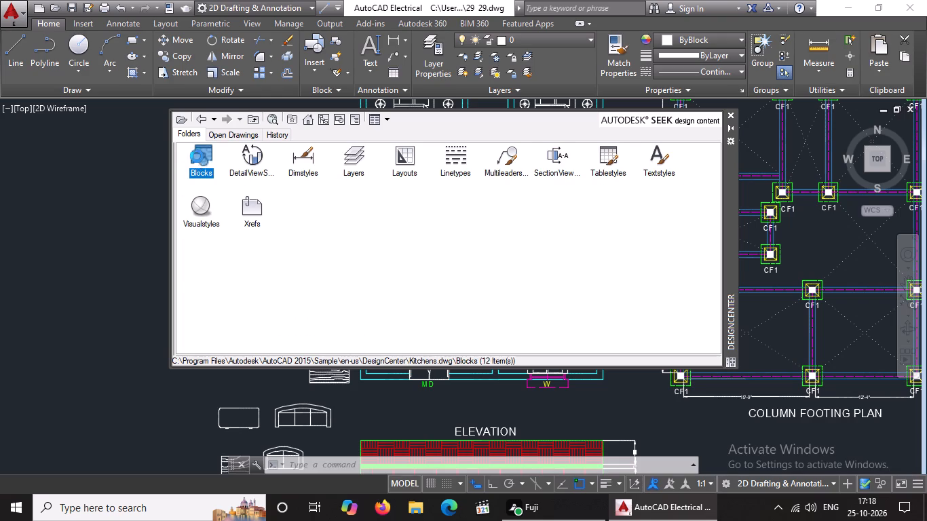
Insert the Range-Oven - 30 in top block in the empty area west of the loose sofas, and close DesignCenter.
{"action": "double_click", "coordinate": [355, 208]}
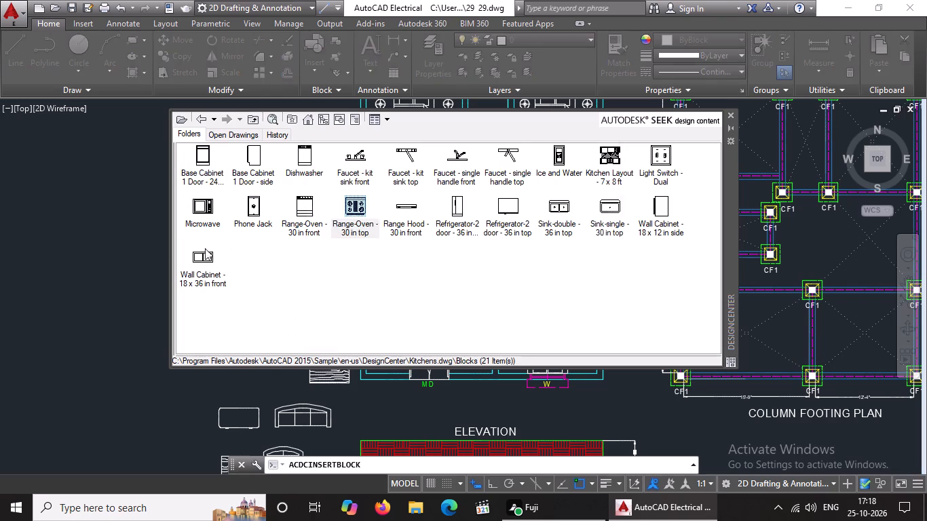
{"action": "left_click", "coordinate": [475, 339]}
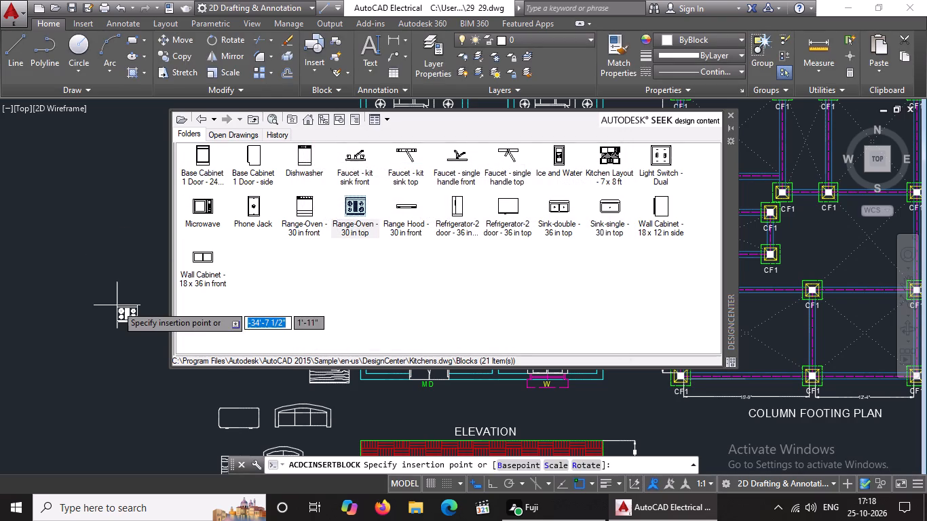
{"action": "left_click", "coordinate": [116, 305]}
{"action": "key", "text": "Return"}
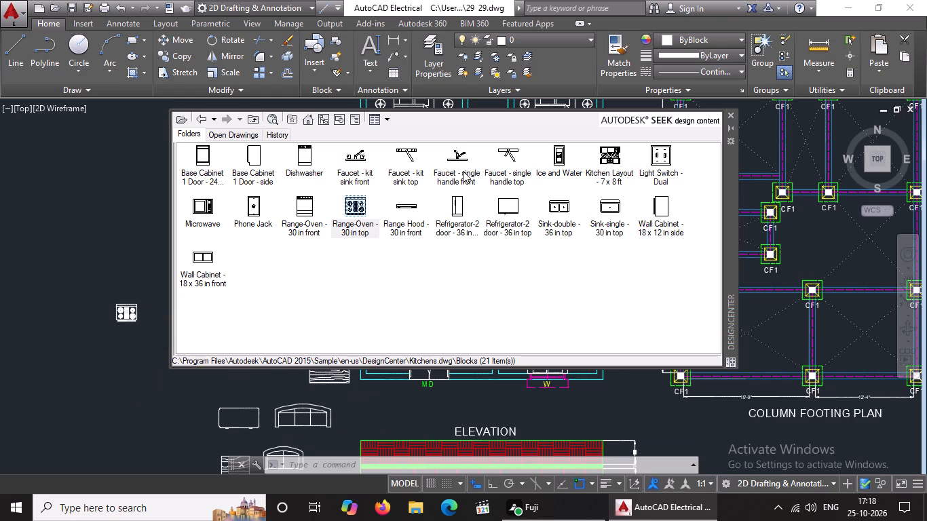
{"action": "left_click", "coordinate": [730, 111]}
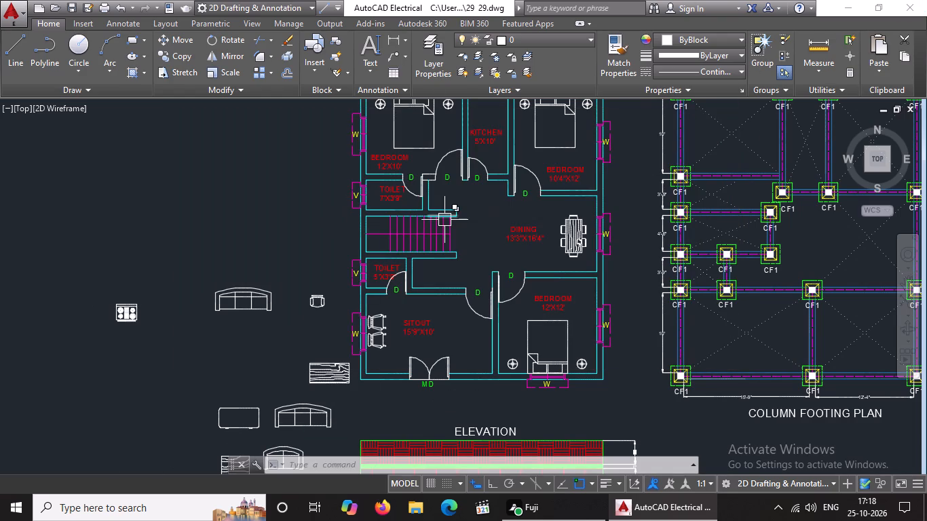
Move the range-oven block into the kitchen, its back close to the north wall beneath the ventilator.
{"action": "scroll", "coordinate": [444, 220], "scroll_direction": "down", "scroll_amount": 1}
{"action": "left_click", "coordinate": [241, 279]}
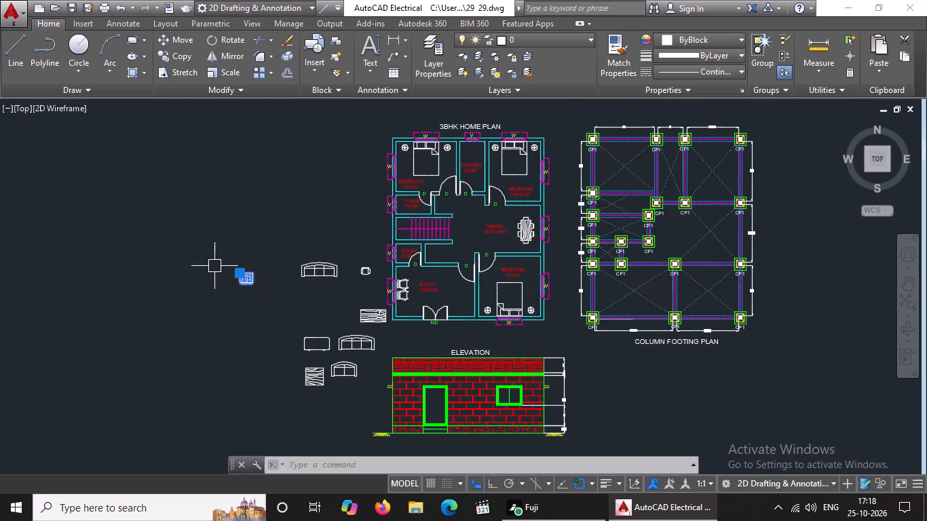
{"action": "left_click", "coordinate": [239, 273]}
{"action": "scroll", "coordinate": [478, 138], "scroll_direction": "up", "scroll_amount": 1}
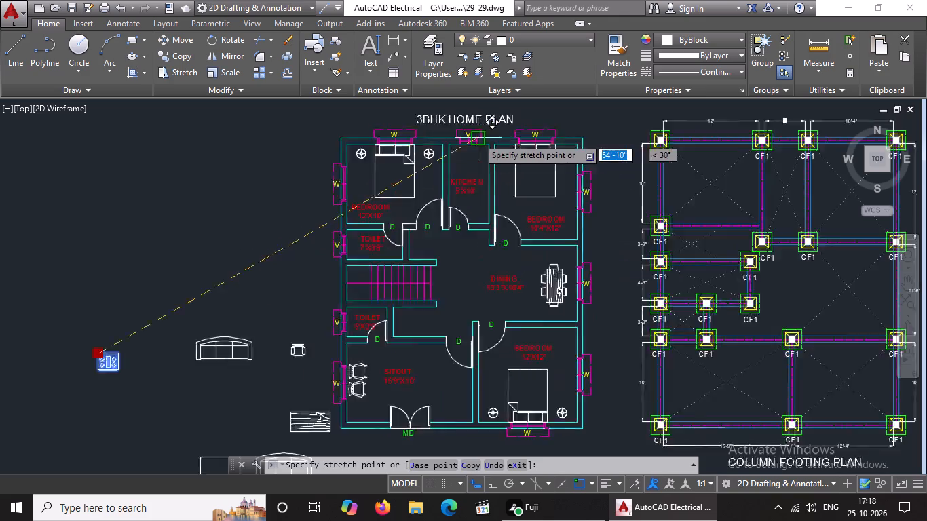
{"action": "scroll", "coordinate": [478, 138], "scroll_direction": "up", "scroll_amount": 3}
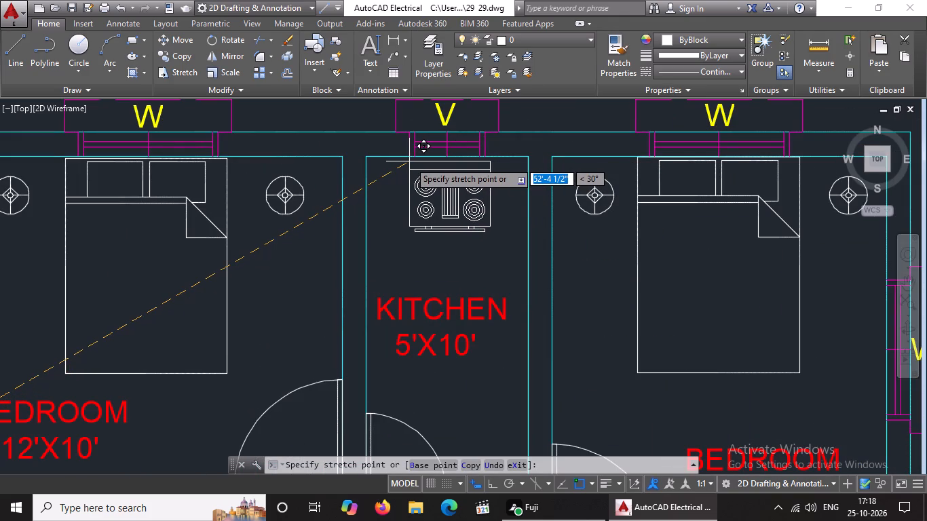
{"action": "left_click", "coordinate": [408, 159]}
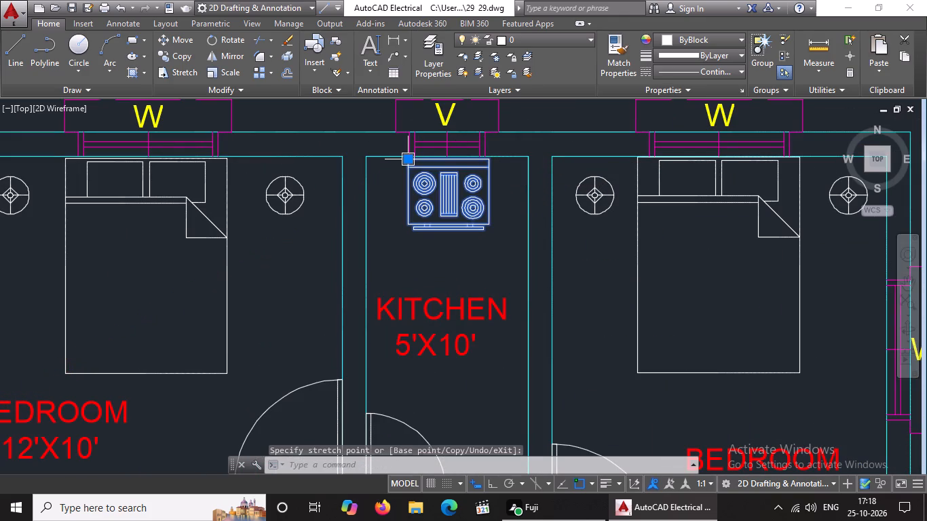
{"action": "key", "text": "Escape"}
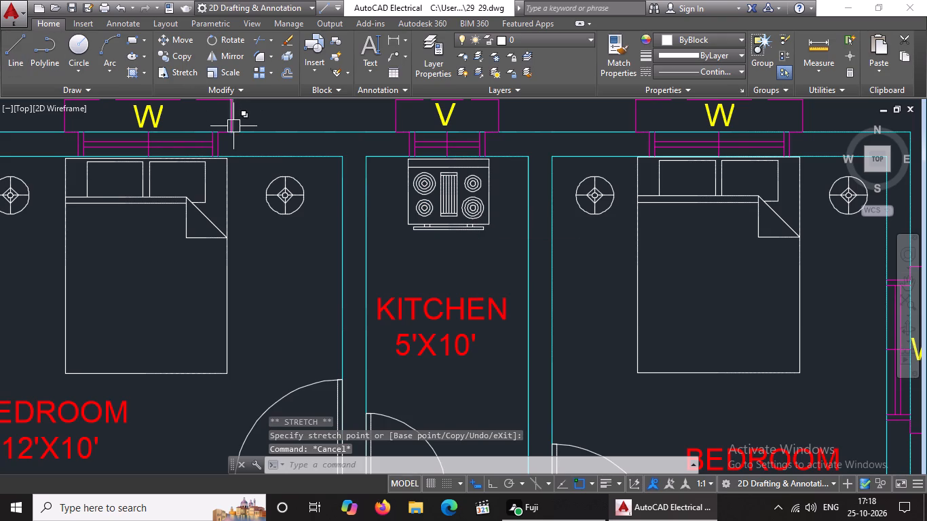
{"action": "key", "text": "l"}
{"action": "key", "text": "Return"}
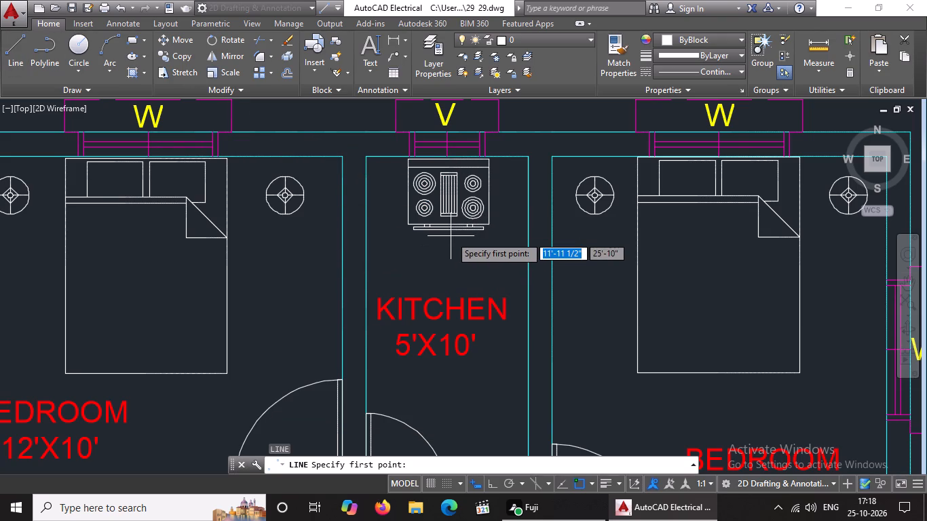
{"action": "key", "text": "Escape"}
Enable all object snap modes in the drafting settings.
{"action": "key", "text": "o"}
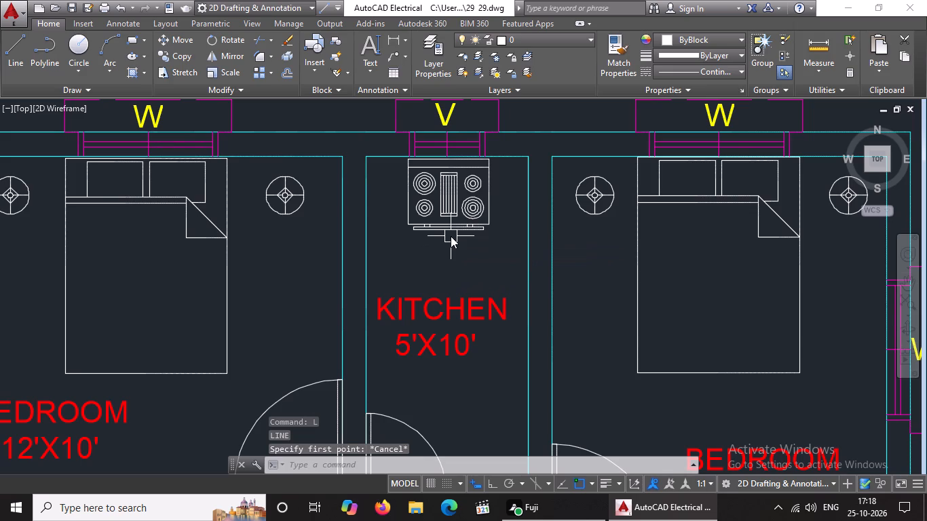
{"action": "type", "text": "S"}
{"action": "key", "text": "space"}
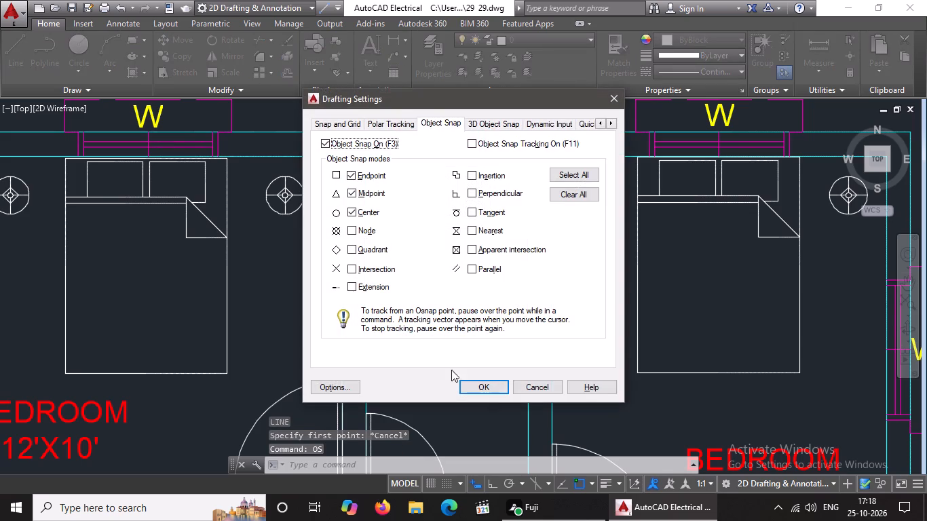
{"action": "left_click_drag", "start_coordinate": [565, 171], "coordinate": [560, 180]}
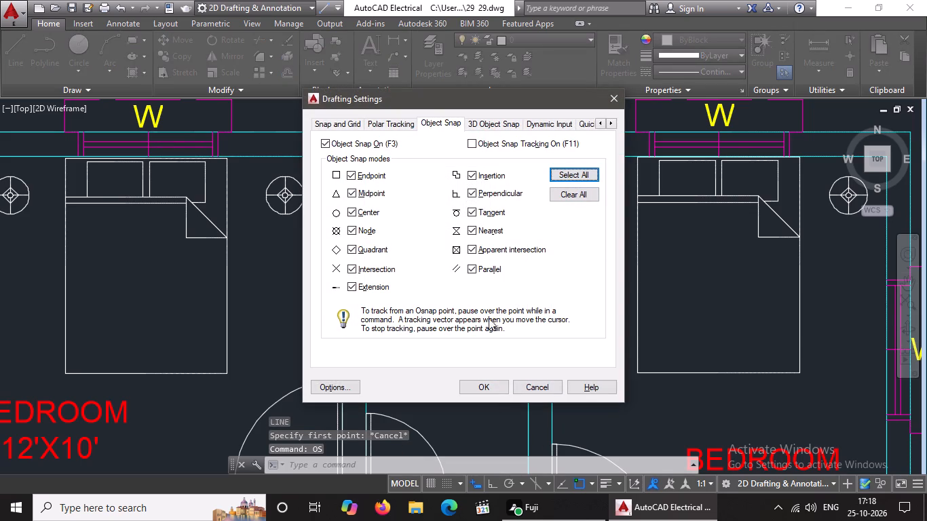
{"action": "left_click", "coordinate": [476, 383]}
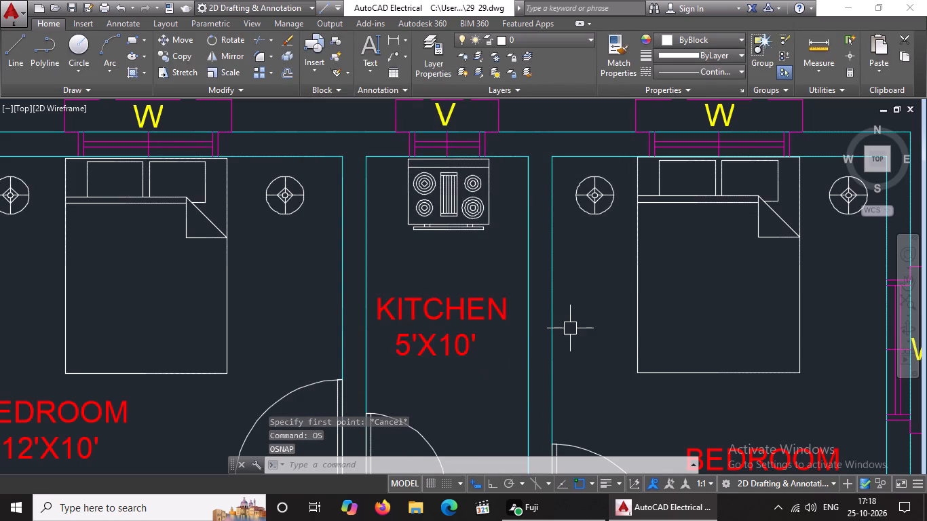
Draw a 5'-0" horizontal counter line across the kitchen from wall to wall, just south of the range-oven, with ortho on.
{"action": "key", "text": "l"}
{"action": "key", "text": "Return"}
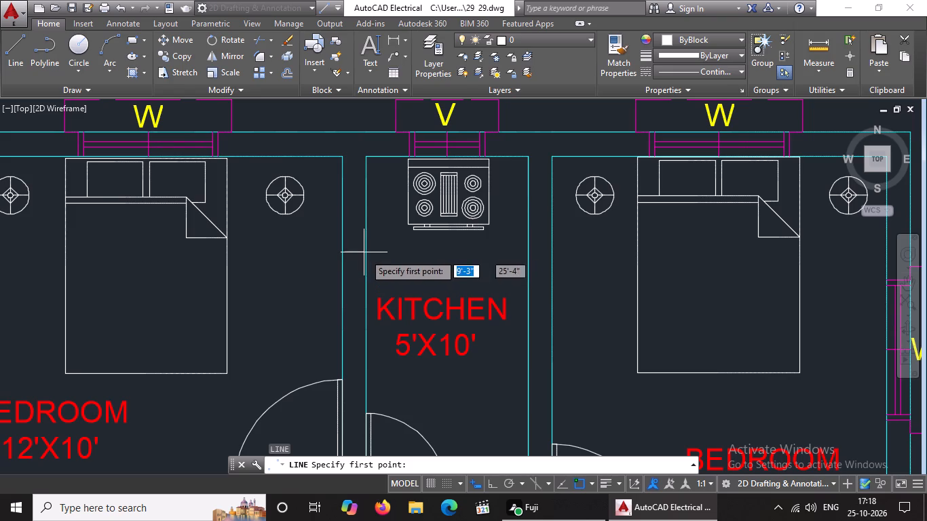
{"action": "left_click", "coordinate": [365, 248]}
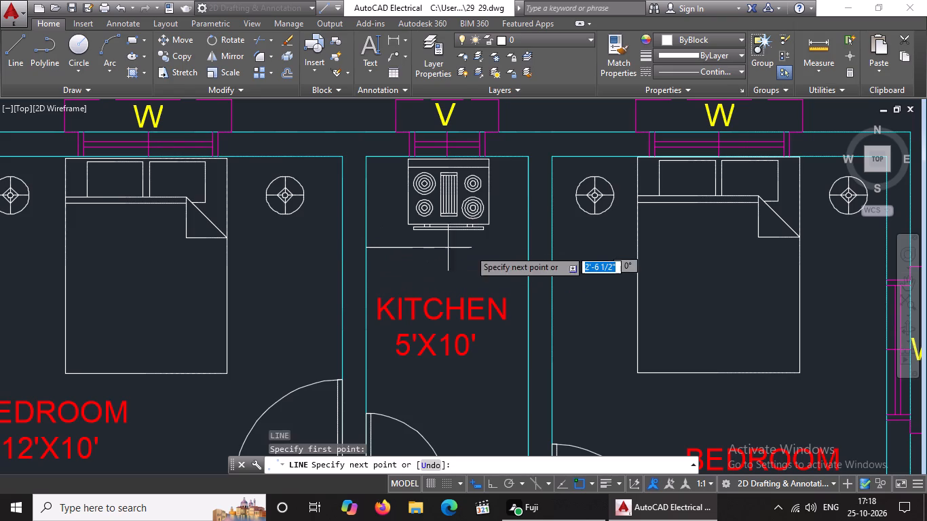
{"action": "left_click", "coordinate": [493, 485]}
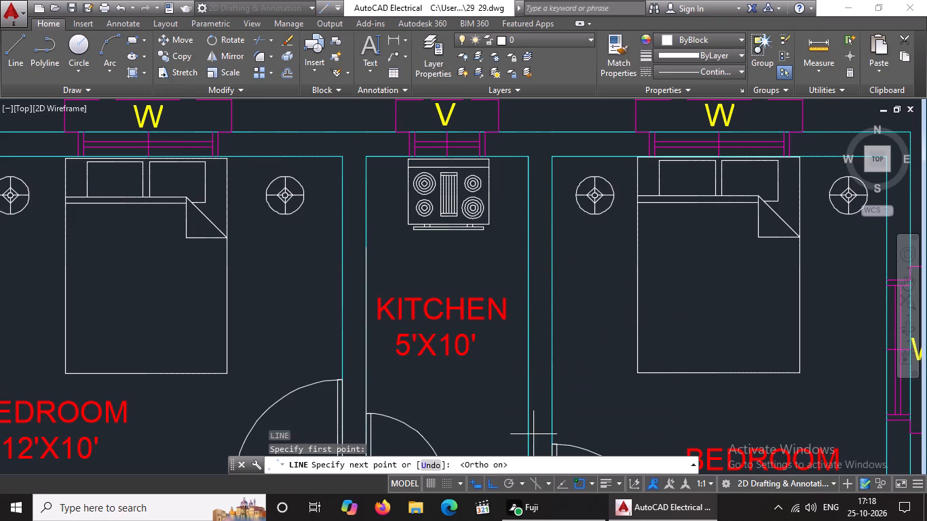
{"action": "left_click", "coordinate": [529, 248]}
{"action": "key", "text": "Escape"}
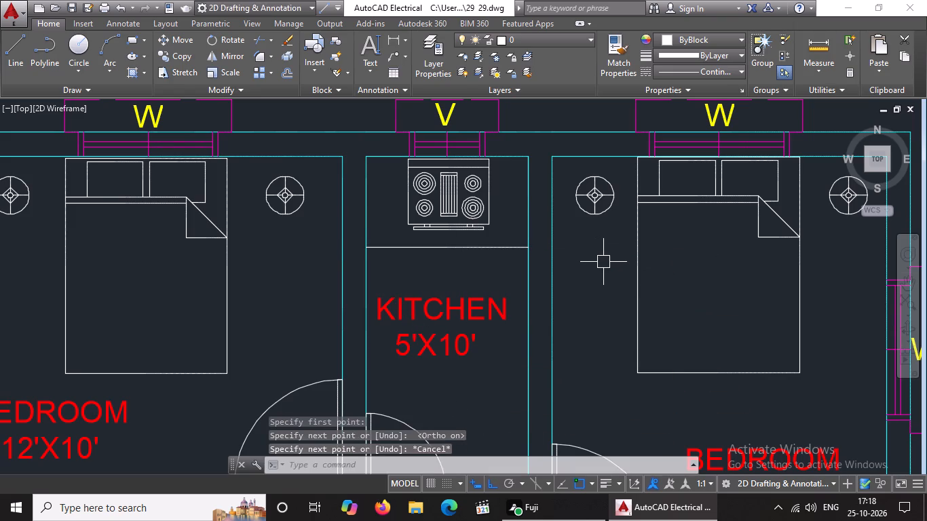
Shift the KITCHEN 5'X10' label slightly east, away from the kitchen's west wall.
{"action": "scroll", "coordinate": [605, 263], "scroll_direction": "down", "scroll_amount": 2}
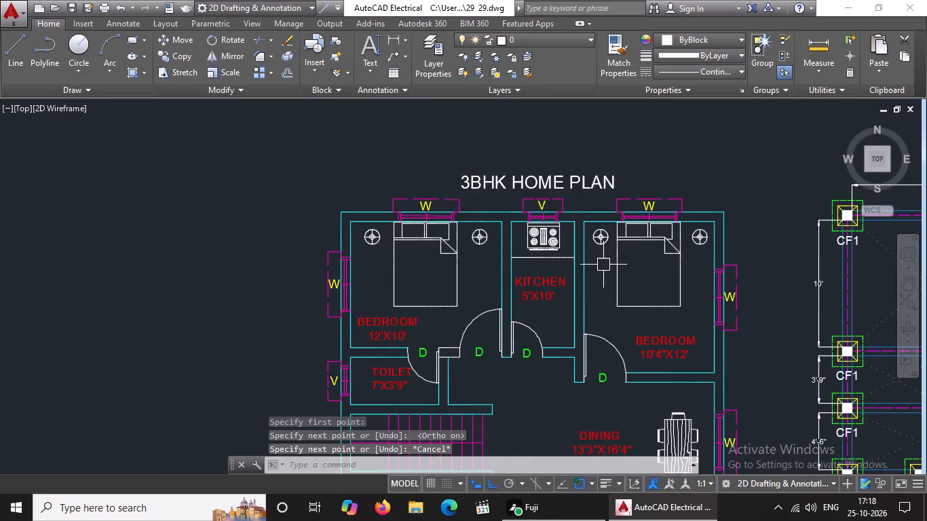
{"action": "middle_click_drag", "start_coordinate": [605, 266], "coordinate": [606, 216]}
{"action": "scroll", "coordinate": [611, 244], "scroll_direction": "down", "scroll_amount": 1}
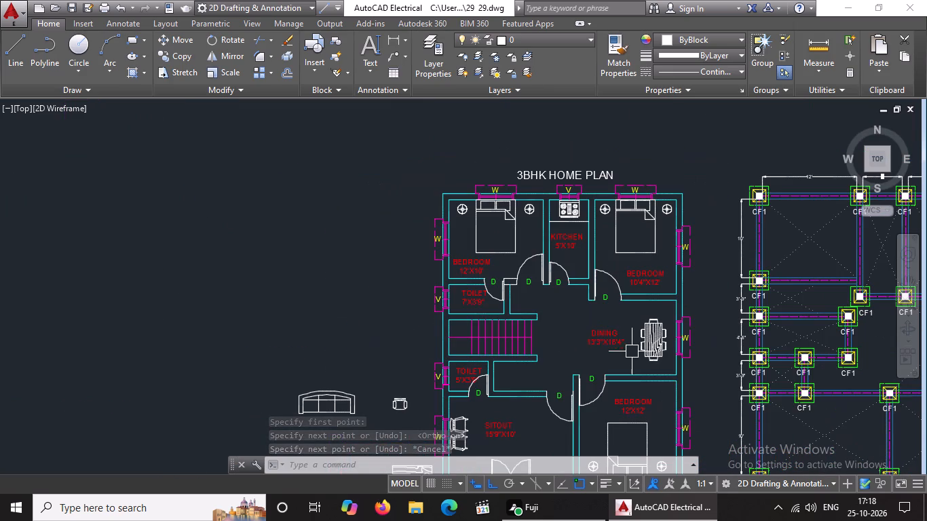
{"action": "scroll", "coordinate": [571, 227], "scroll_direction": "up", "scroll_amount": 2}
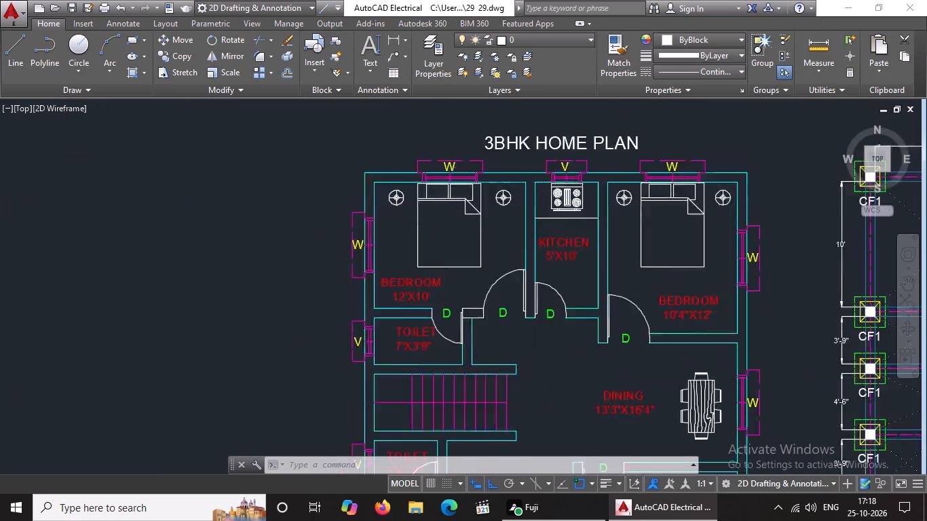
{"action": "left_click", "coordinate": [545, 263]}
{"action": "left_click", "coordinate": [523, 245]}
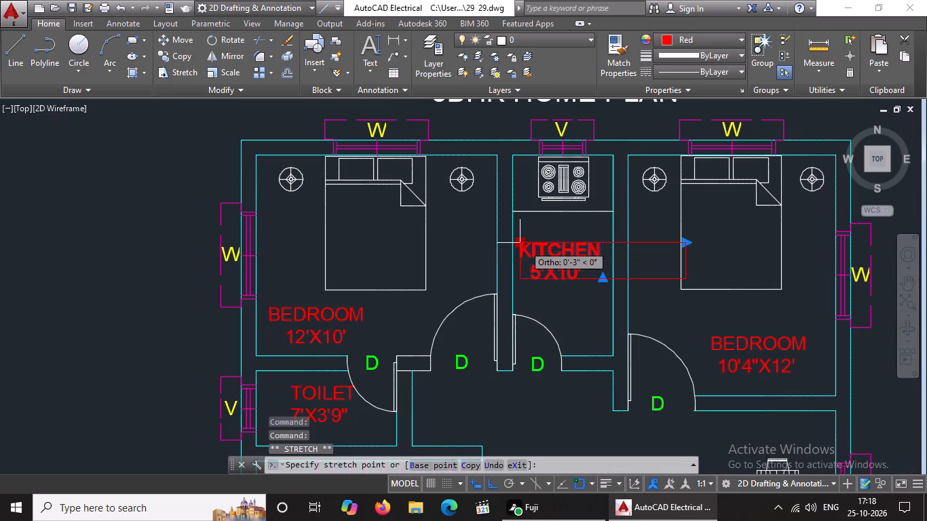
{"action": "left_click", "coordinate": [526, 242]}
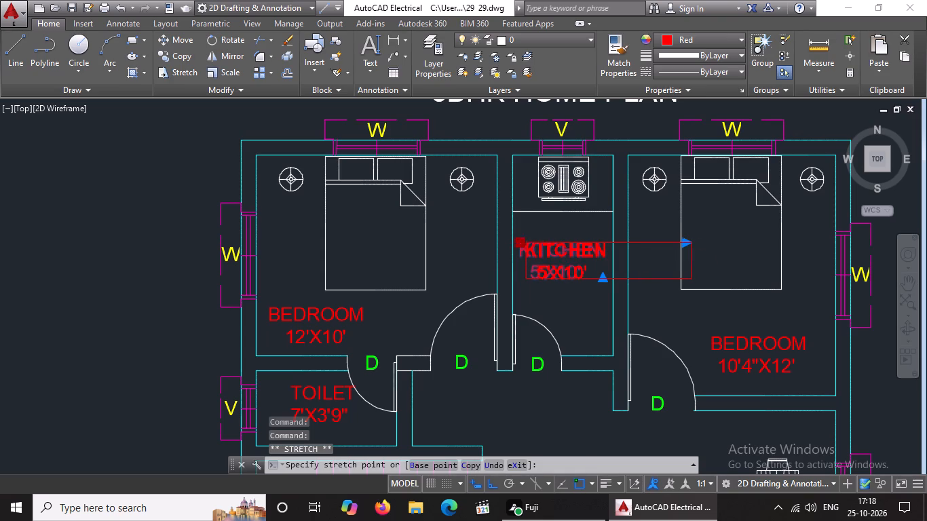
{"action": "scroll", "coordinate": [535, 239], "scroll_direction": "down", "scroll_amount": 2}
{"action": "key", "text": "Escape"}
Shift the DINING 13'3"X16'4" label about 1' east, toward the dining table.
{"action": "left_click", "coordinate": [588, 350]}
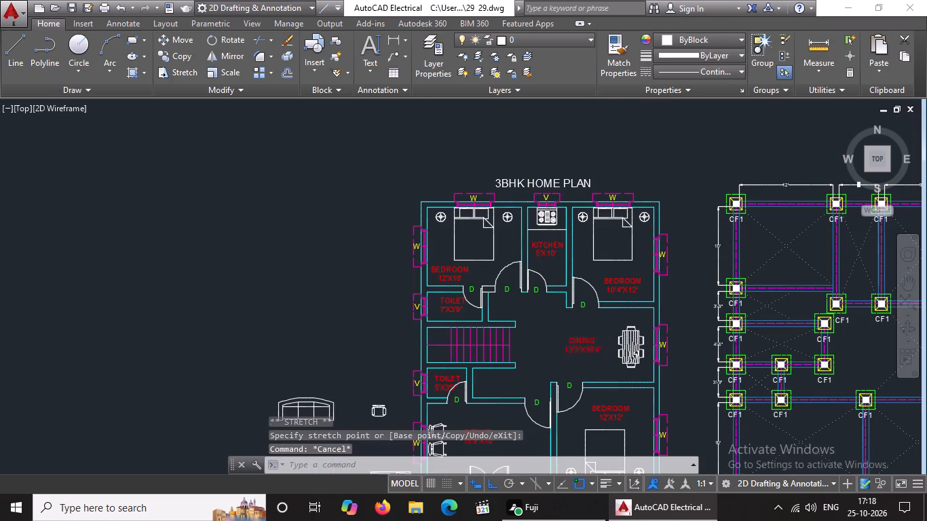
{"action": "scroll", "coordinate": [588, 350], "scroll_direction": "up", "scroll_amount": 3}
{"action": "left_click", "coordinate": [529, 322]}
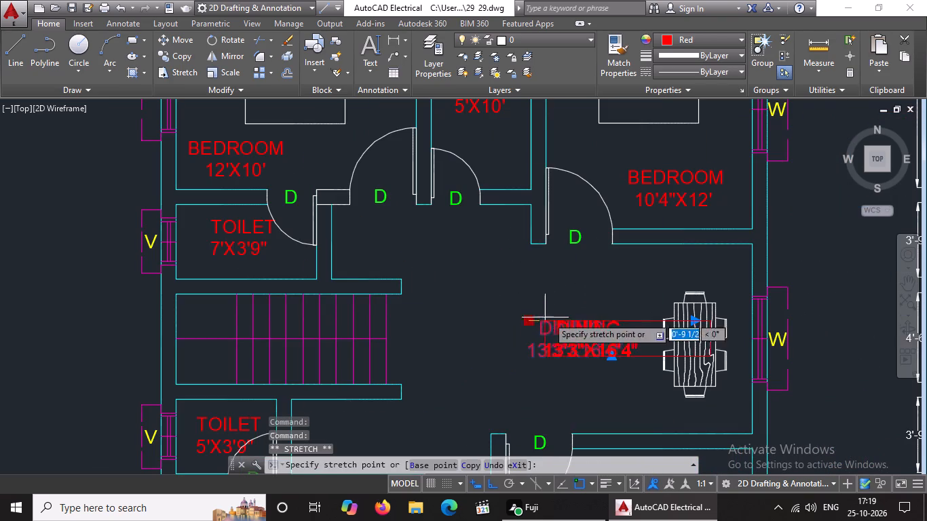
{"action": "left_click", "coordinate": [552, 315]}
{"action": "scroll", "coordinate": [568, 307], "scroll_direction": "down", "scroll_amount": 3}
{"action": "key", "text": "Escape"}
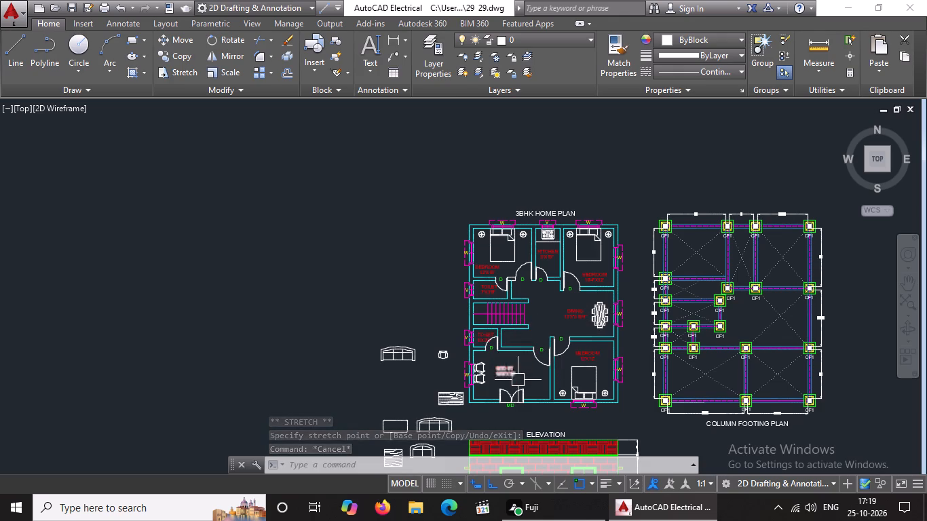
Rotate the loose chair between the three-seat sofa and the house plan by 90°.
{"action": "scroll", "coordinate": [515, 400], "scroll_direction": "up", "scroll_amount": 2}
{"action": "scroll", "coordinate": [518, 373], "scroll_direction": "down", "scroll_amount": 2}
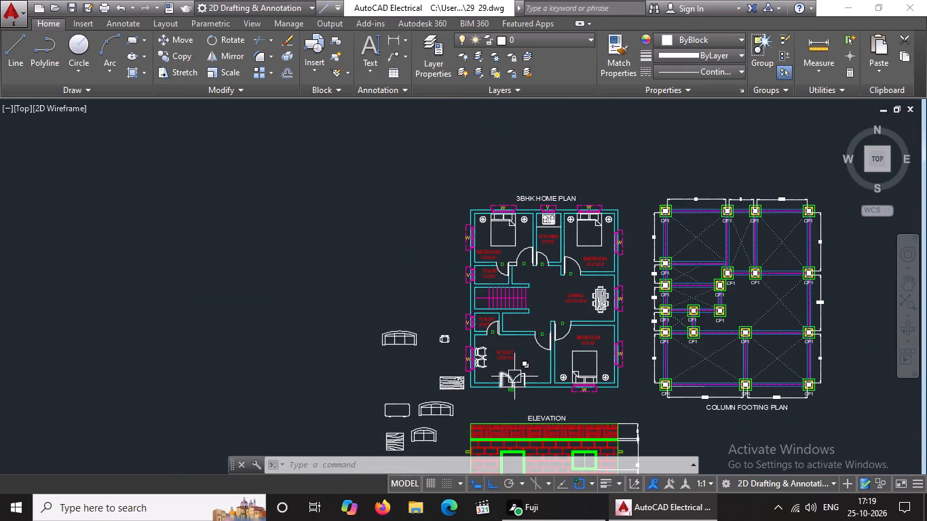
{"action": "scroll", "coordinate": [447, 350], "scroll_direction": "up", "scroll_amount": 2}
{"action": "left_click", "coordinate": [435, 325]}
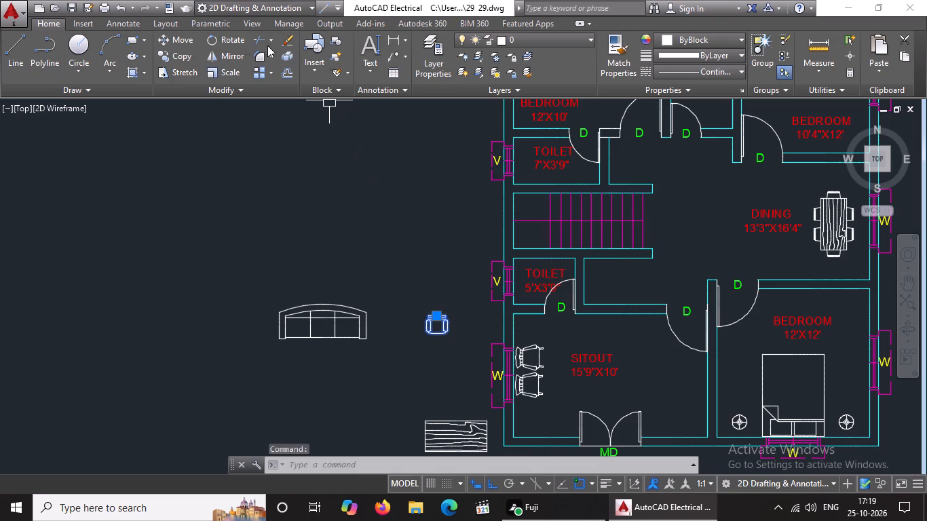
{"action": "left_click", "coordinate": [229, 41]}
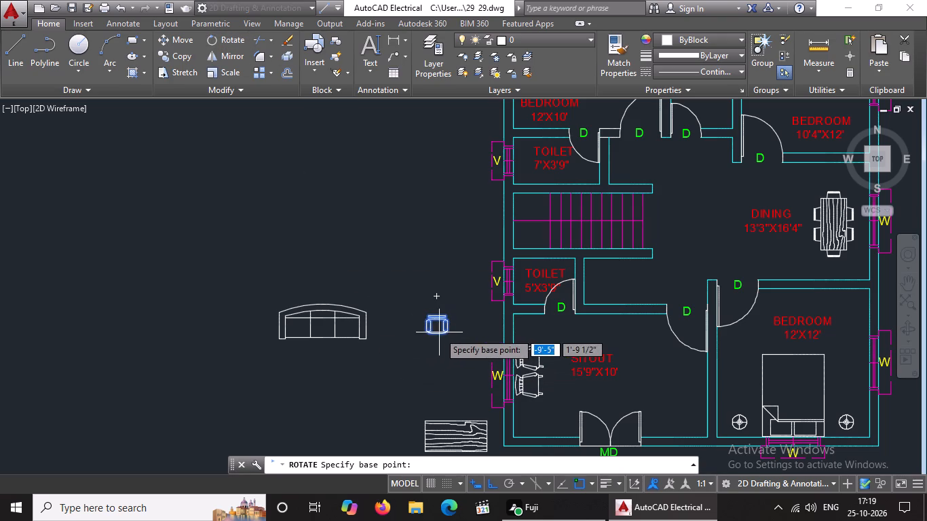
{"action": "left_click", "coordinate": [439, 332]}
{"action": "left_click", "coordinate": [417, 253]}
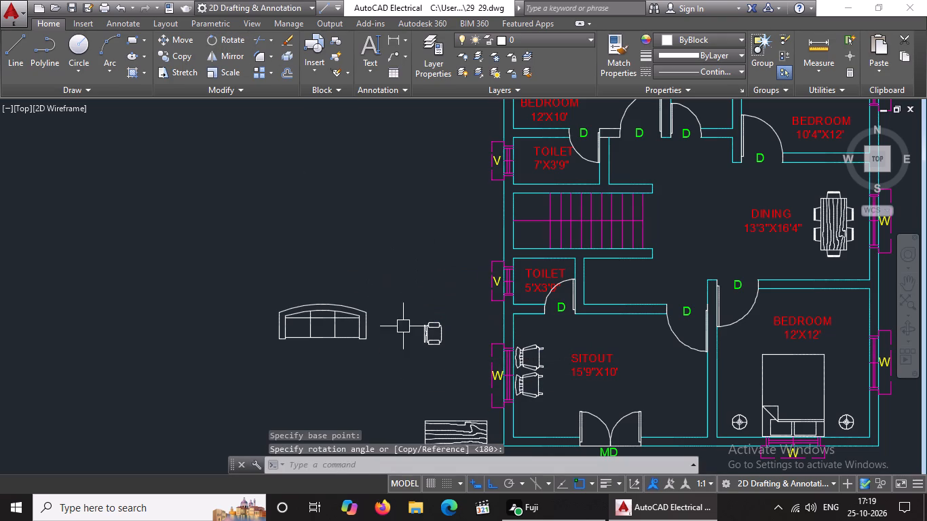
Move the rotated chair into the 12'X10' bedroom, its back against the west wall at the window, with ortho off.
{"action": "left_click", "coordinate": [392, 296]}
{"action": "left_click", "coordinate": [448, 357]}
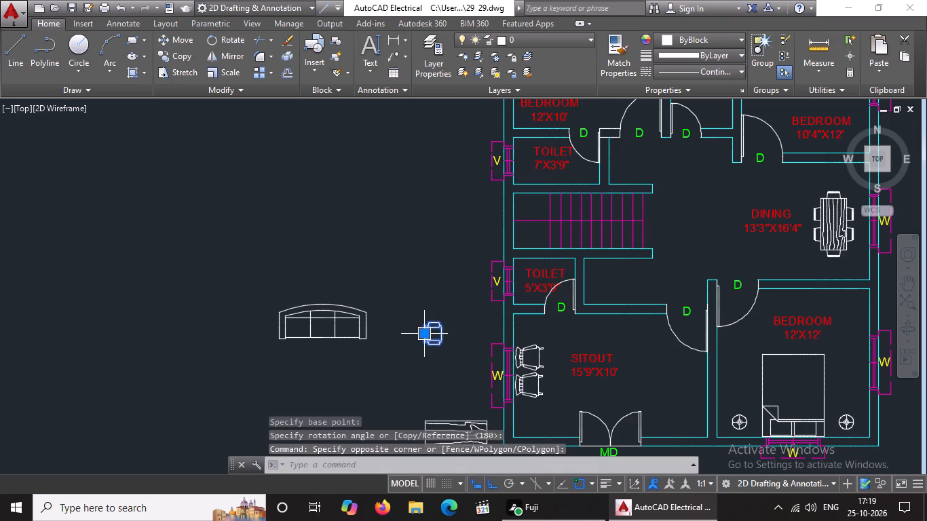
{"action": "left_click", "coordinate": [426, 330]}
{"action": "scroll", "coordinate": [531, 267], "scroll_direction": "down", "scroll_amount": 2}
{"action": "left_click", "coordinate": [489, 483]}
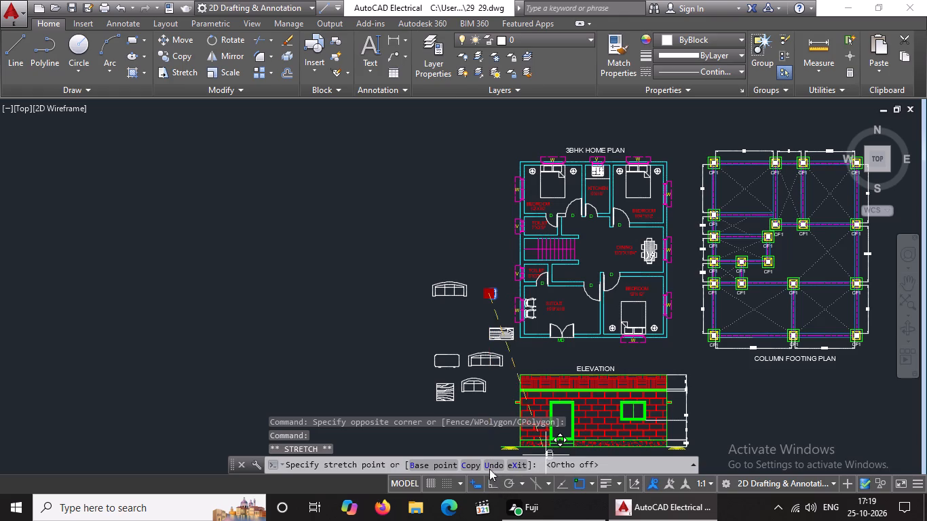
{"action": "scroll", "coordinate": [540, 177], "scroll_direction": "up", "scroll_amount": 4}
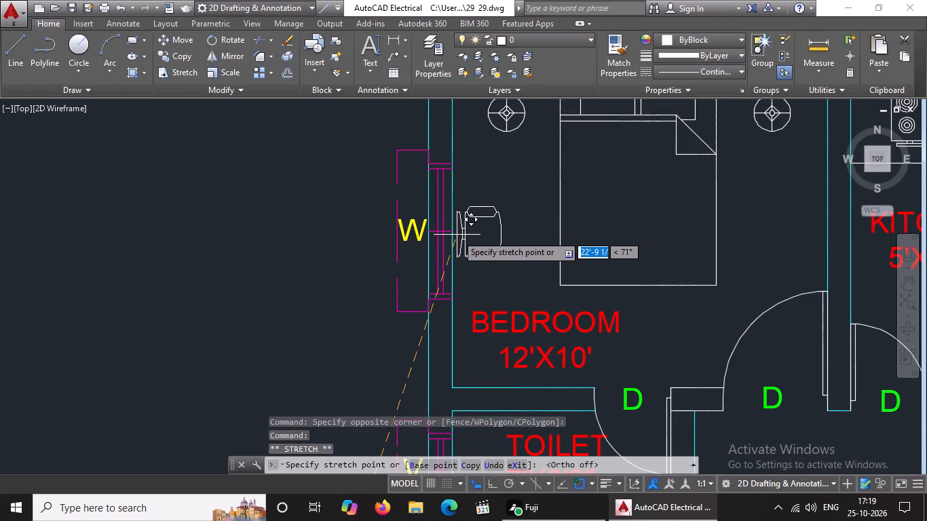
{"action": "left_click", "coordinate": [455, 236]}
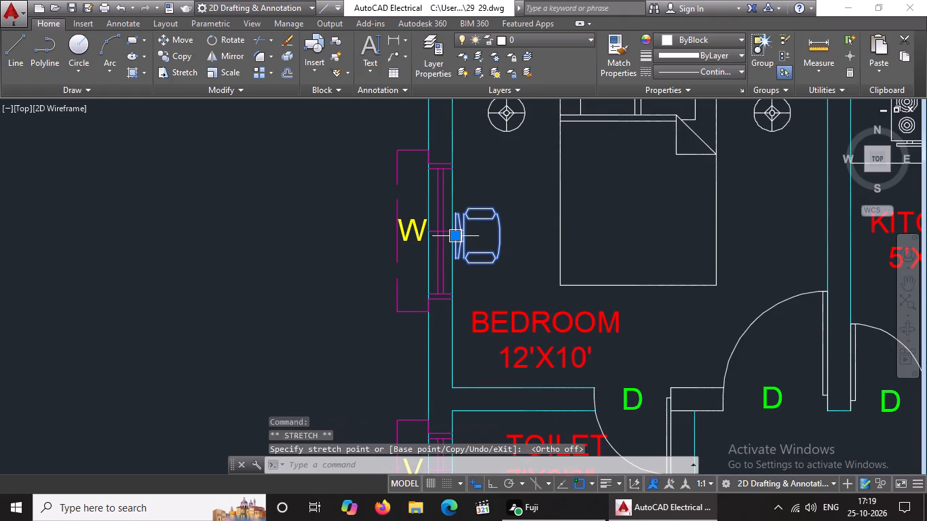
Copy the chair from the 12'X10' bedroom to the 10'4"X12' bedroom, beside the east wall window.
{"action": "scroll", "coordinate": [476, 229], "scroll_direction": "down", "scroll_amount": 3}
{"action": "scroll", "coordinate": [485, 233], "scroll_direction": "up", "scroll_amount": 2}
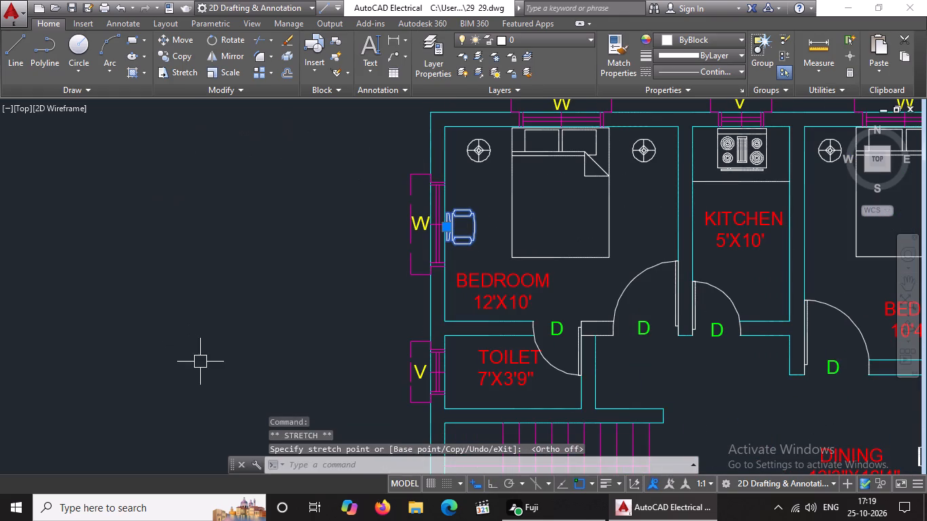
{"action": "left_click", "coordinate": [172, 56]}
{"action": "left_click", "coordinate": [461, 225]}
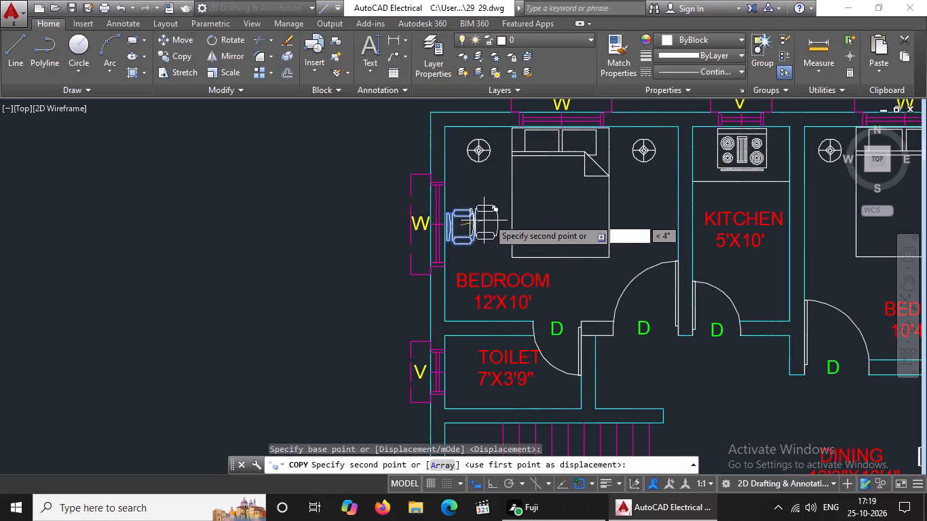
{"action": "scroll", "coordinate": [497, 213], "scroll_direction": "down", "scroll_amount": 3}
{"action": "scroll", "coordinate": [626, 233], "scroll_direction": "up", "scroll_amount": 2}
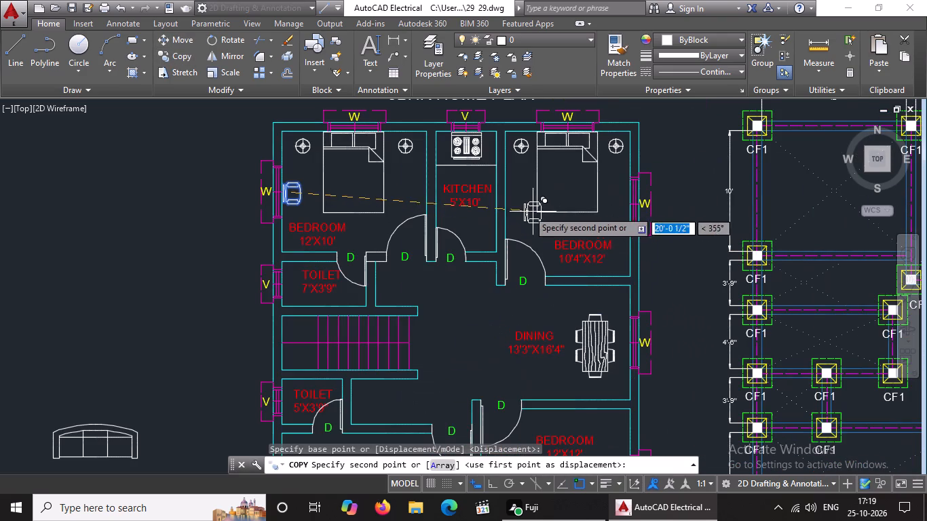
{"action": "left_click", "coordinate": [620, 201]}
{"action": "key", "text": "Escape"}
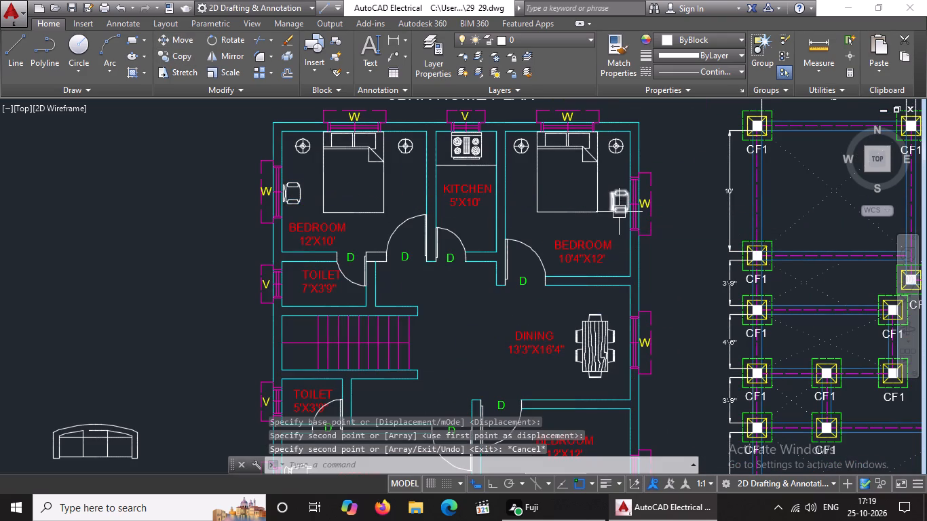
Rotate the copied chair in the 10'4"X12' bedroom by 180° with ortho on, so its back faces the east window.
{"action": "left_click", "coordinate": [622, 204]}
{"action": "left_click", "coordinate": [235, 37]}
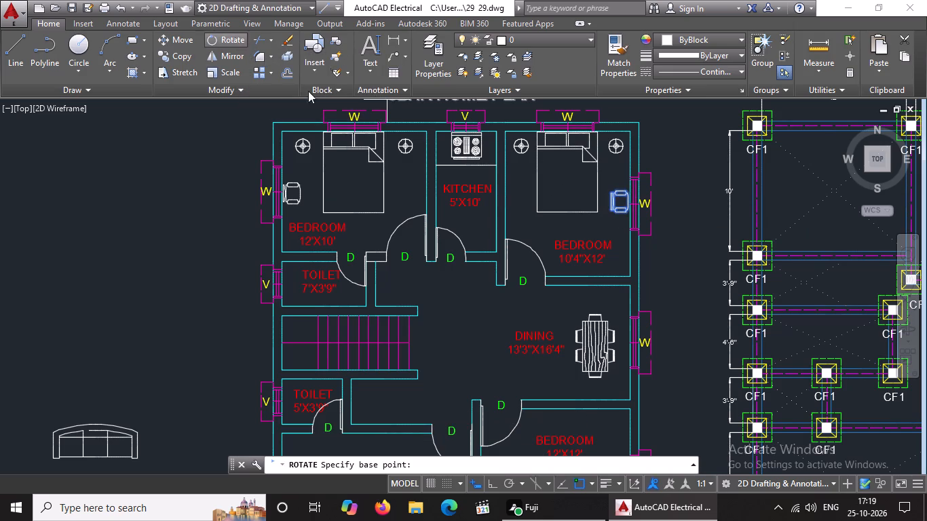
{"action": "left_click", "coordinate": [621, 203]}
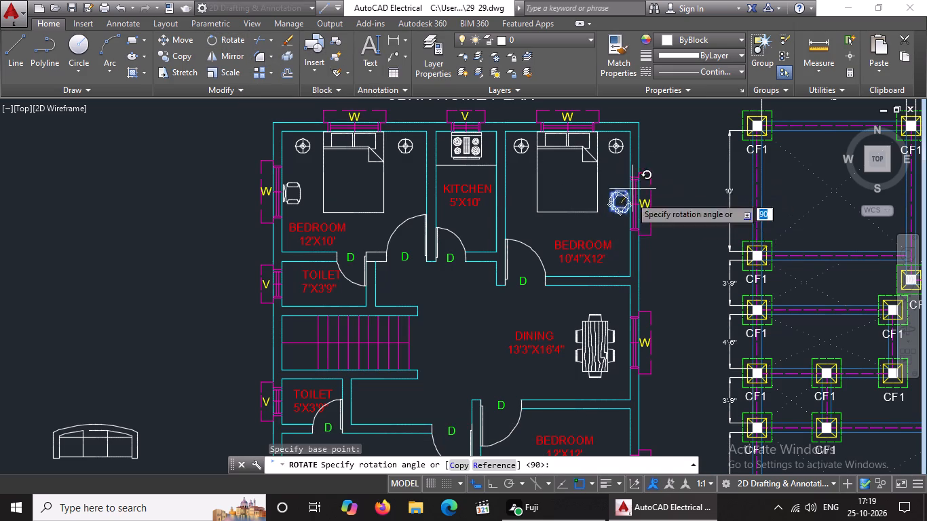
{"action": "left_click", "coordinate": [491, 483]}
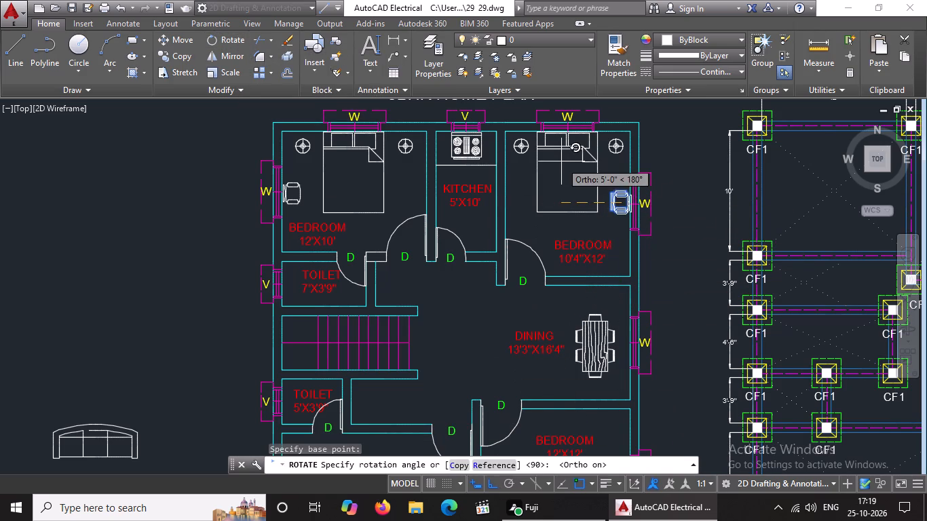
{"action": "left_click", "coordinate": [562, 161]}
Nudge the chair in the 10'4"X12' bedroom slightly west so its back clears the east wall.
{"action": "scroll", "coordinate": [630, 208], "scroll_direction": "up", "scroll_amount": 3}
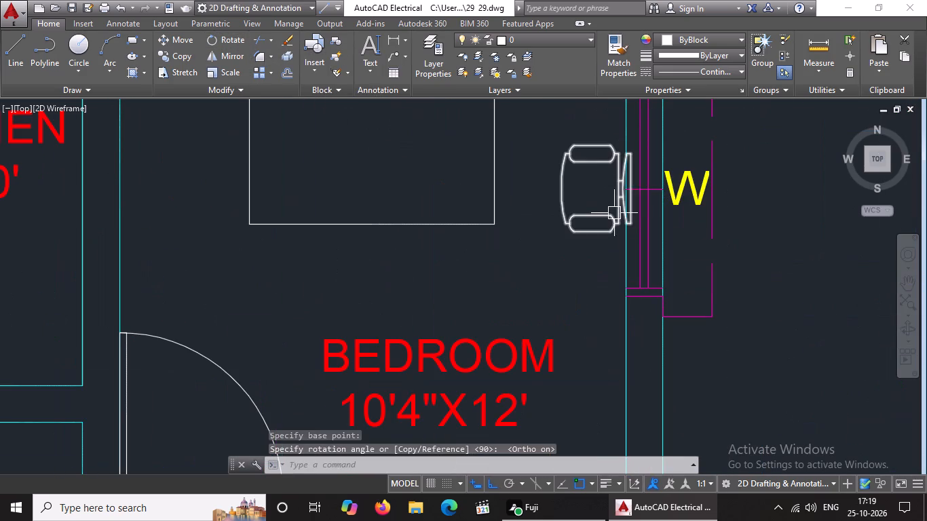
{"action": "left_click", "coordinate": [613, 213]}
{"action": "left_click", "coordinate": [635, 186]}
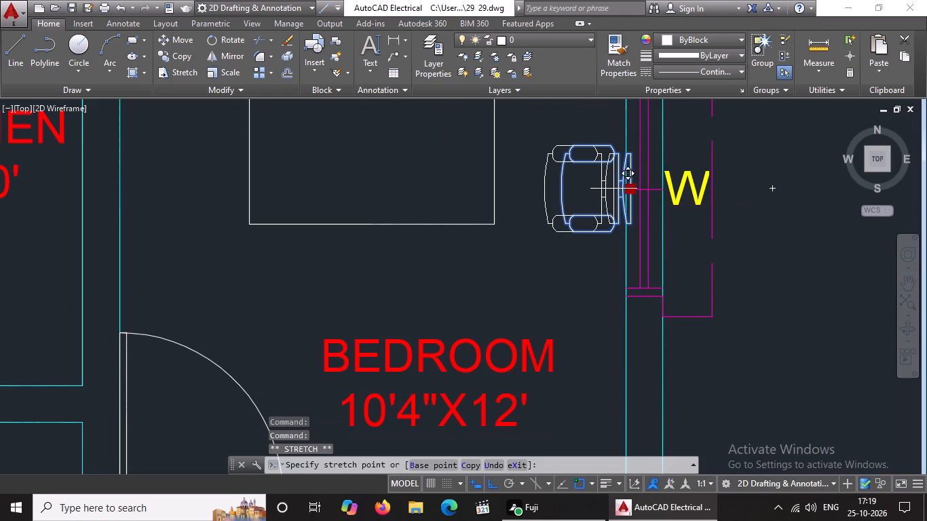
{"action": "left_click", "coordinate": [617, 180]}
{"action": "scroll", "coordinate": [625, 177], "scroll_direction": "down", "scroll_amount": 3}
{"action": "key", "text": "Escape"}
{"action": "scroll", "coordinate": [671, 263], "scroll_direction": "down", "scroll_amount": 1}
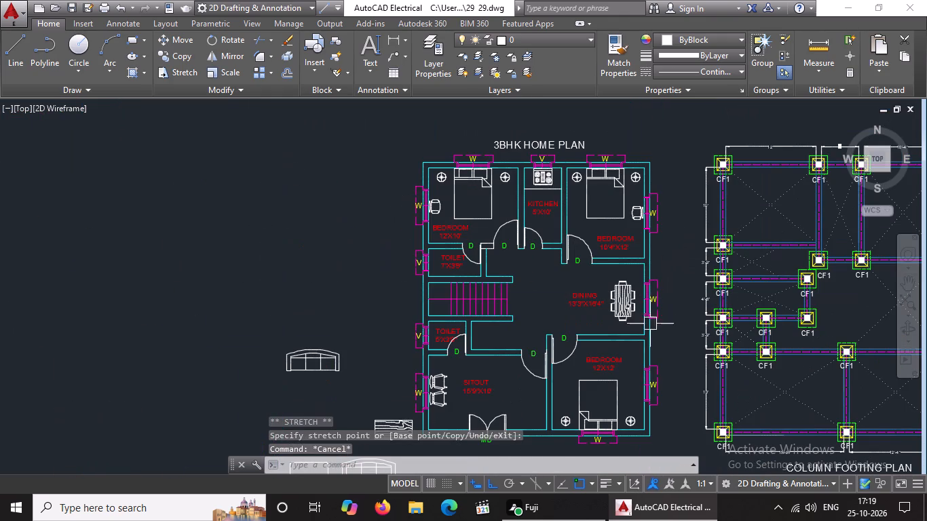
{"action": "scroll", "coordinate": [495, 303], "scroll_direction": "down", "scroll_amount": 2}
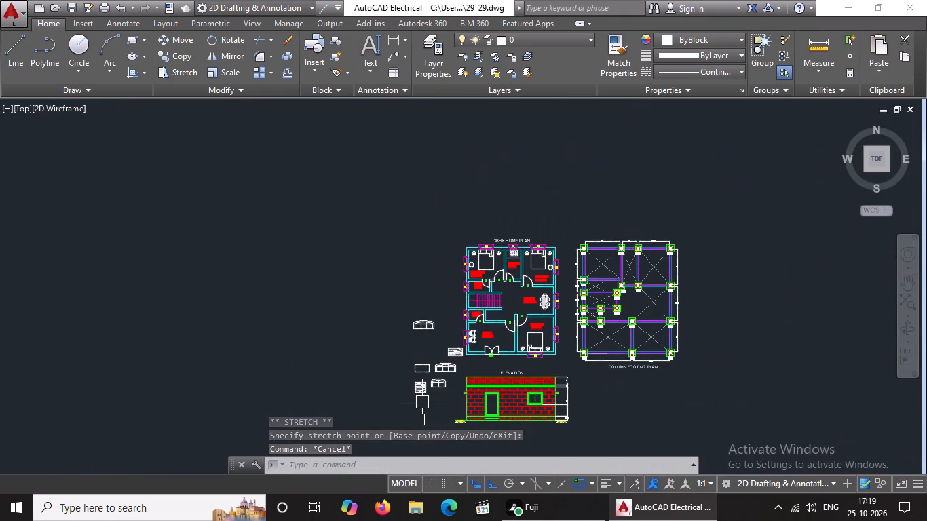
Rotate the spare two-seat sofa beside the plan by 270° with ortho on, so its back faces east.
{"action": "scroll", "coordinate": [451, 396], "scroll_direction": "up", "scroll_amount": 3}
{"action": "left_click", "coordinate": [413, 351]}
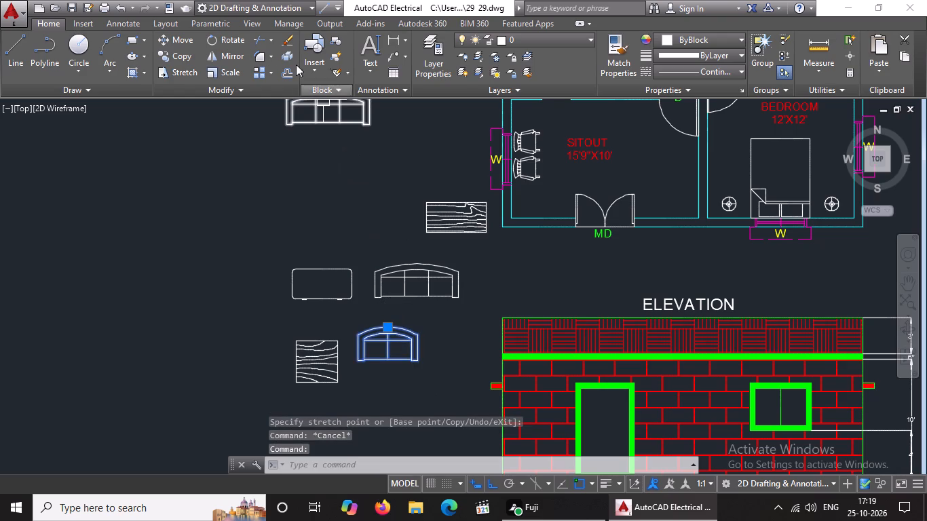
{"action": "left_click", "coordinate": [223, 34]}
{"action": "left_click", "coordinate": [390, 343]}
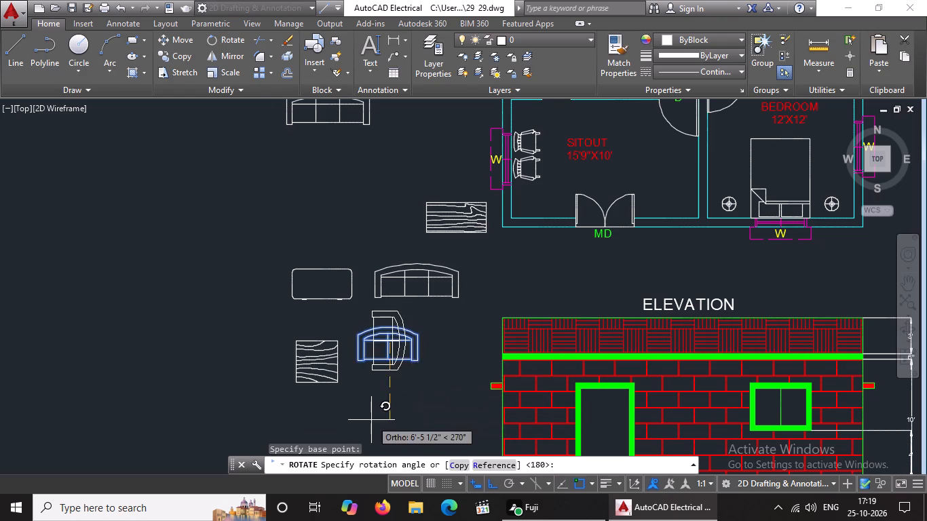
{"action": "left_click", "coordinate": [371, 420]}
Move the rotated two-seat sofa into the 12'X12' bedroom near the east wall window, with ortho off.
{"action": "left_click", "coordinate": [404, 344]}
{"action": "left_click", "coordinate": [402, 344]}
{"action": "scroll", "coordinate": [640, 254], "scroll_direction": "down", "scroll_amount": 2}
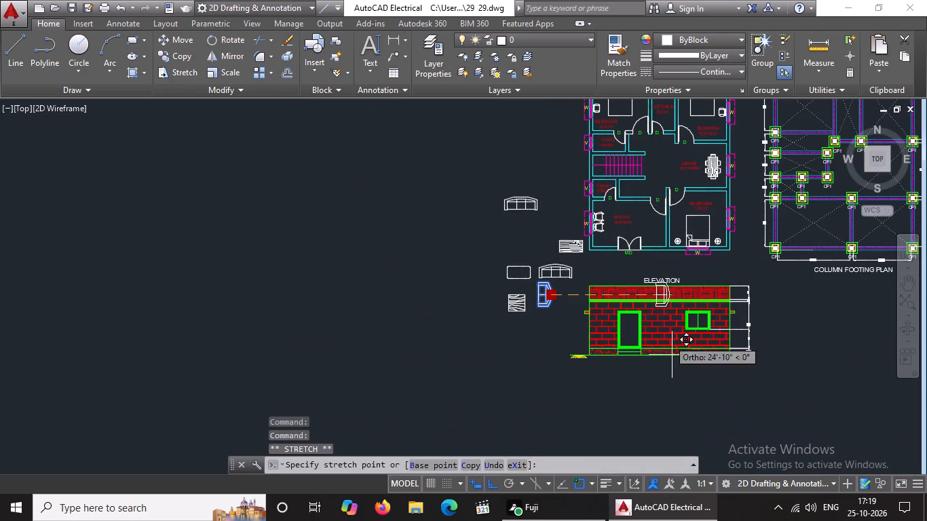
{"action": "left_click", "coordinate": [491, 480]}
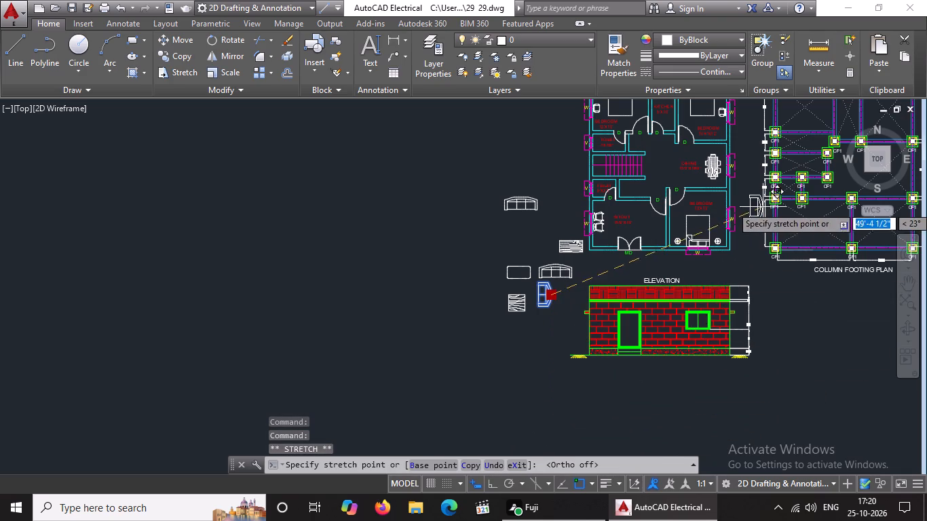
{"action": "scroll", "coordinate": [763, 206], "scroll_direction": "up", "scroll_amount": 2}
{"action": "scroll", "coordinate": [709, 221], "scroll_direction": "up", "scroll_amount": 3}
{"action": "scroll", "coordinate": [537, 298], "scroll_direction": "down", "scroll_amount": 3}
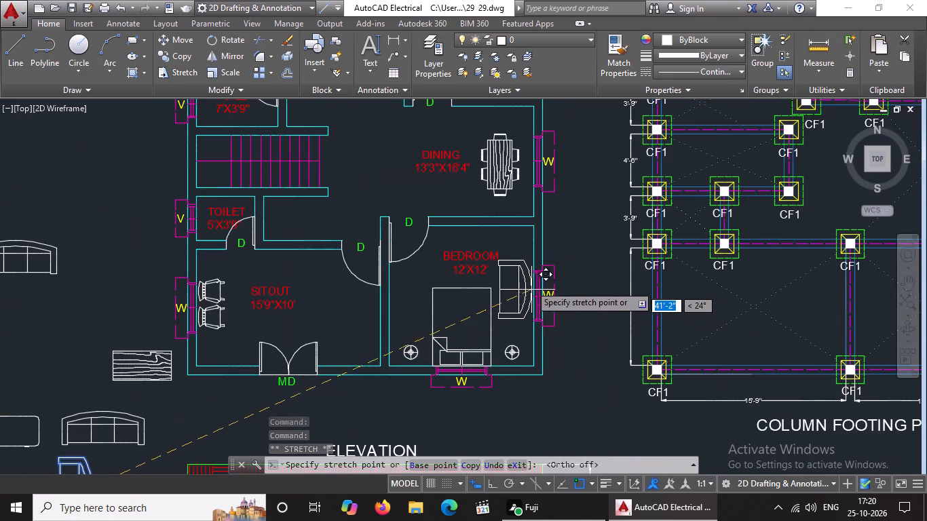
{"action": "scroll", "coordinate": [532, 262], "scroll_direction": "up", "scroll_amount": 2}
{"action": "left_click", "coordinate": [527, 260]}
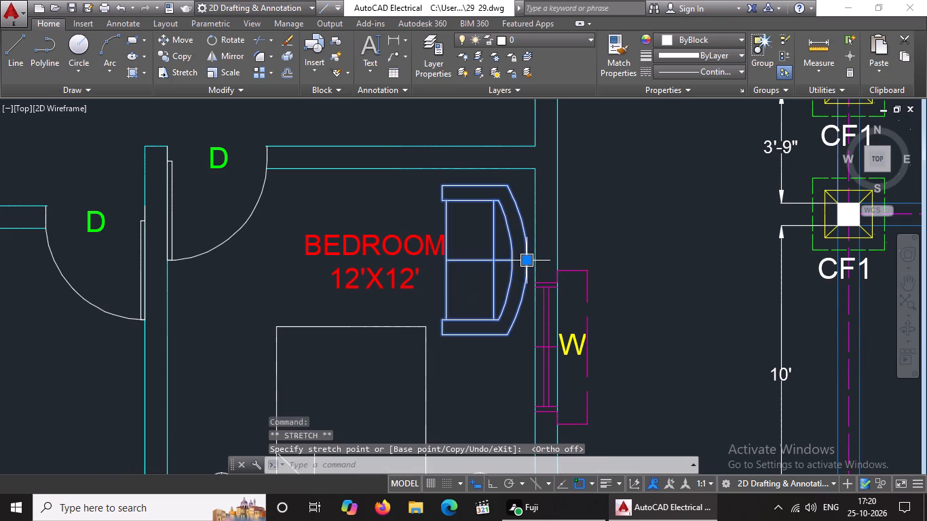
Scale down the sofa in the 12'X12' bedroom to about 0.7 of its size.
{"action": "type", "text": "SC"}
{"action": "key", "text": "space"}
{"action": "left_click", "coordinate": [450, 288]}
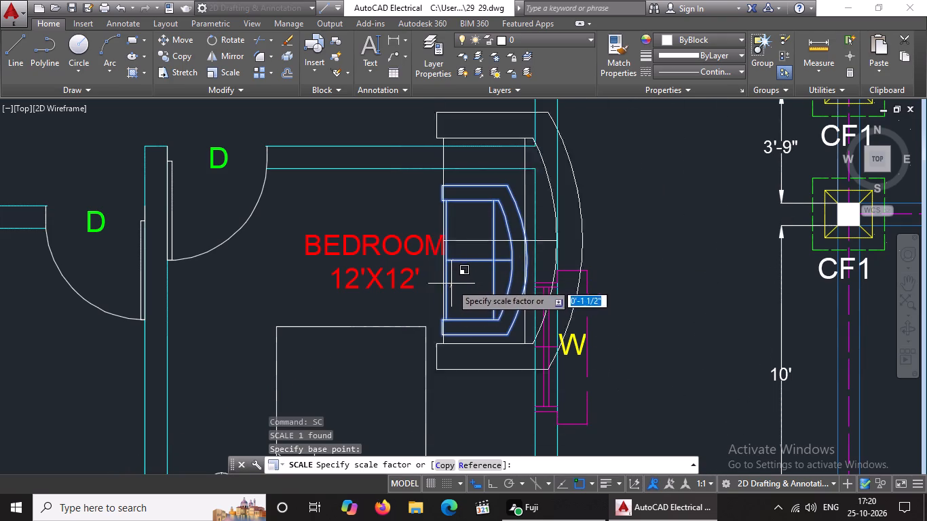
{"action": "scroll", "coordinate": [445, 288], "scroll_direction": "up", "scroll_amount": 3}
{"action": "scroll", "coordinate": [435, 295], "scroll_direction": "down", "scroll_amount": 2}
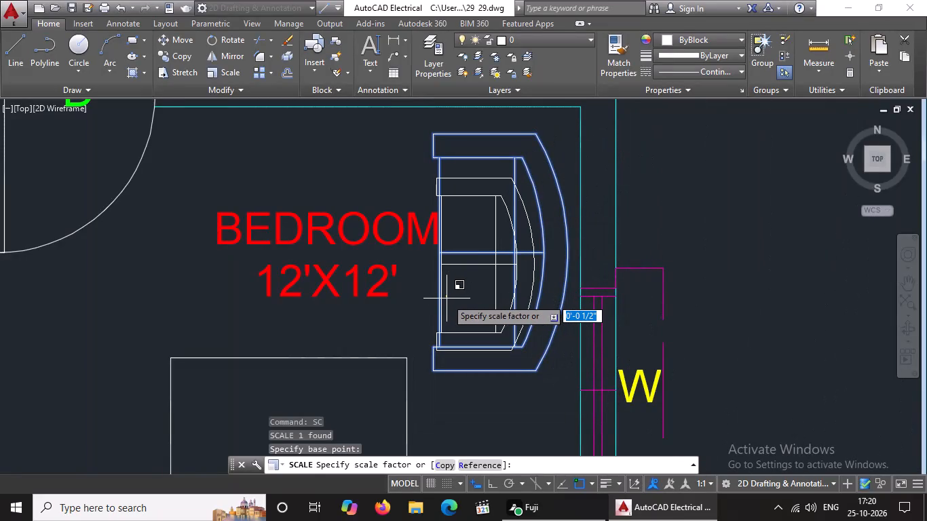
{"action": "left_click", "coordinate": [447, 298]}
Move the scaled sofa against the east wall in the northeast corner of the 12'X12' bedroom.
{"action": "left_click", "coordinate": [486, 269]}
{"action": "left_click", "coordinate": [533, 263]}
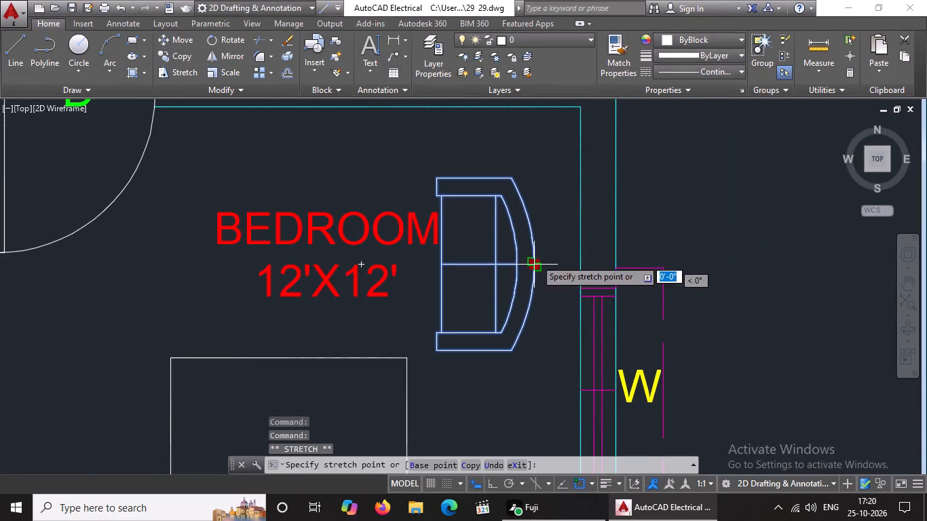
{"action": "left_click", "coordinate": [573, 212]}
{"action": "scroll", "coordinate": [575, 213], "scroll_direction": "down", "scroll_amount": 3}
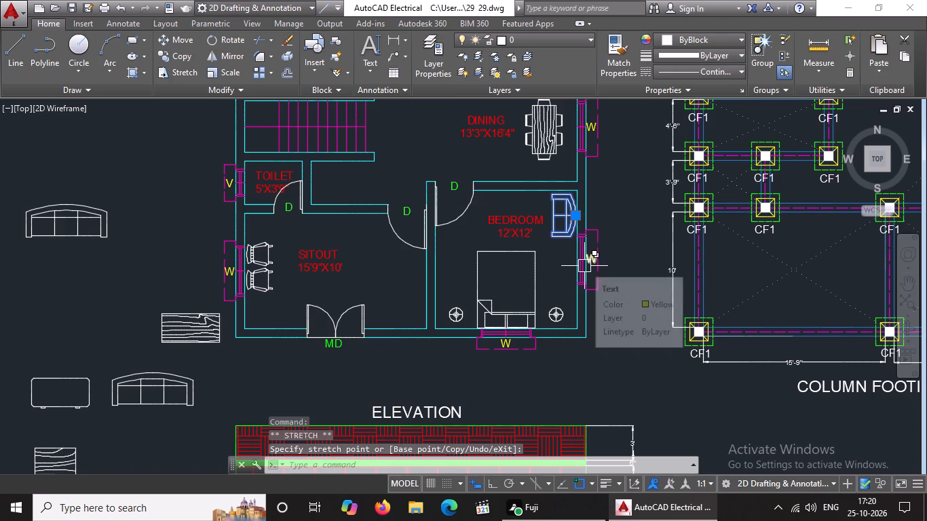
Scale down the spare square wood-grain table beside the elevation to about 0.65 of its size.
{"action": "scroll", "coordinate": [584, 266], "scroll_direction": "down", "scroll_amount": 2}
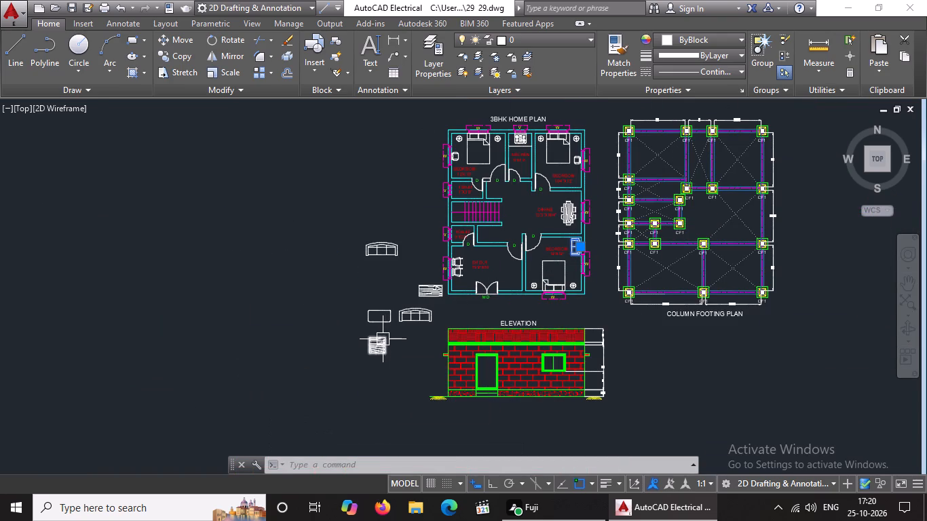
{"action": "scroll", "coordinate": [394, 342], "scroll_direction": "up", "scroll_amount": 3}
{"action": "left_click", "coordinate": [316, 368]}
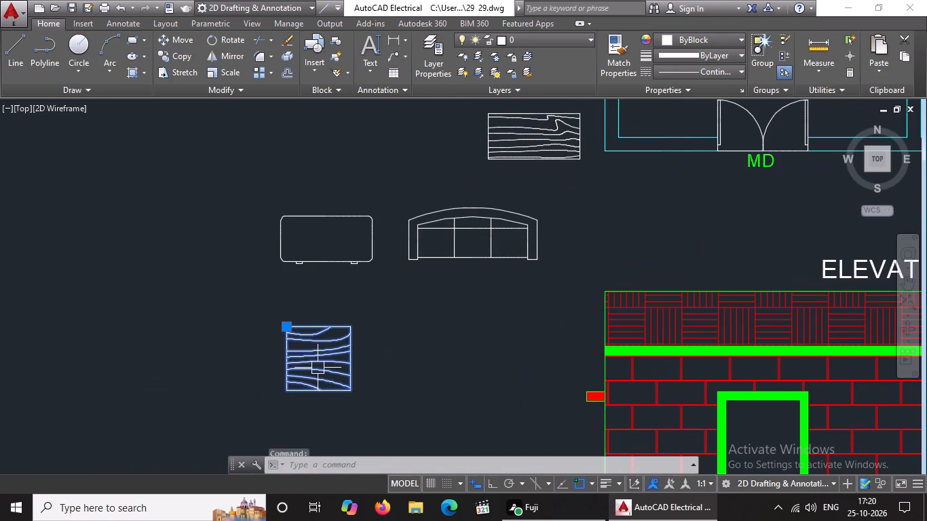
{"action": "type", "text": "SC"}
{"action": "key", "text": "space"}
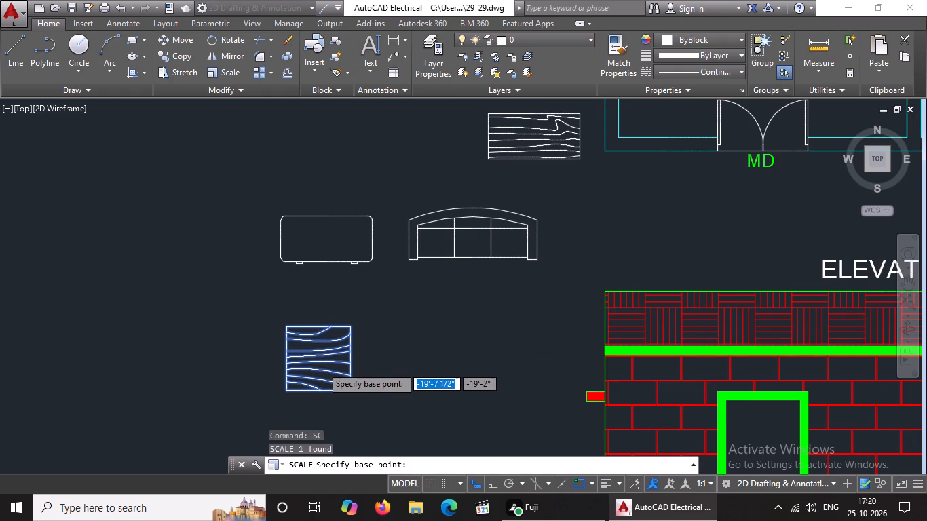
{"action": "left_click", "coordinate": [358, 385]}
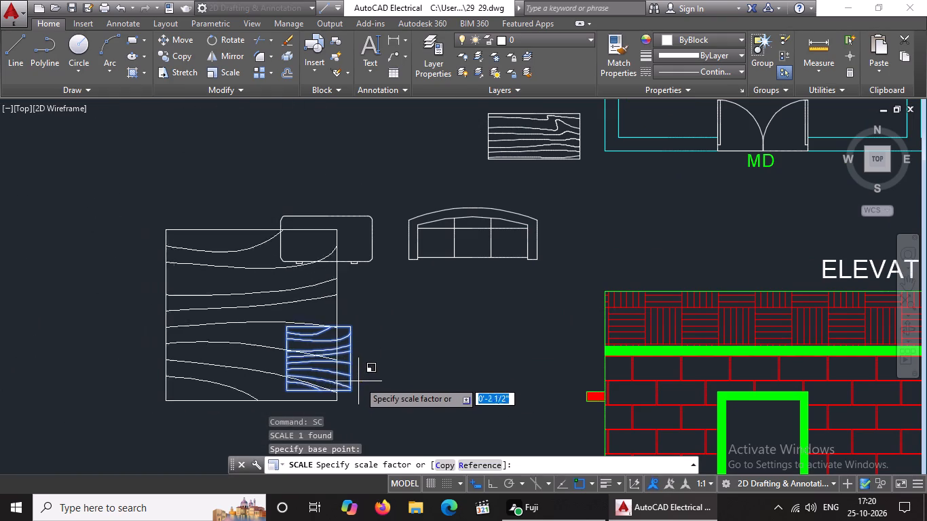
{"action": "scroll", "coordinate": [357, 387], "scroll_direction": "up", "scroll_amount": 3}
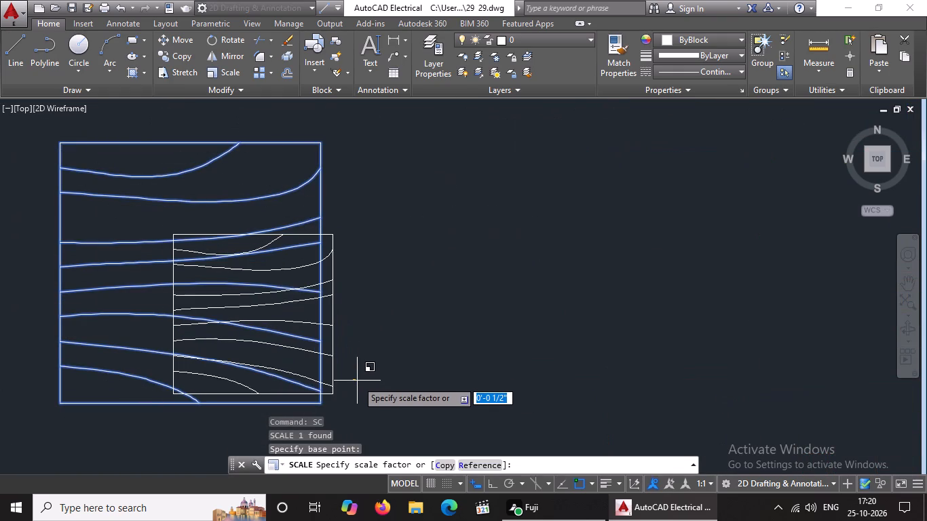
{"action": "left_click", "coordinate": [357, 381]}
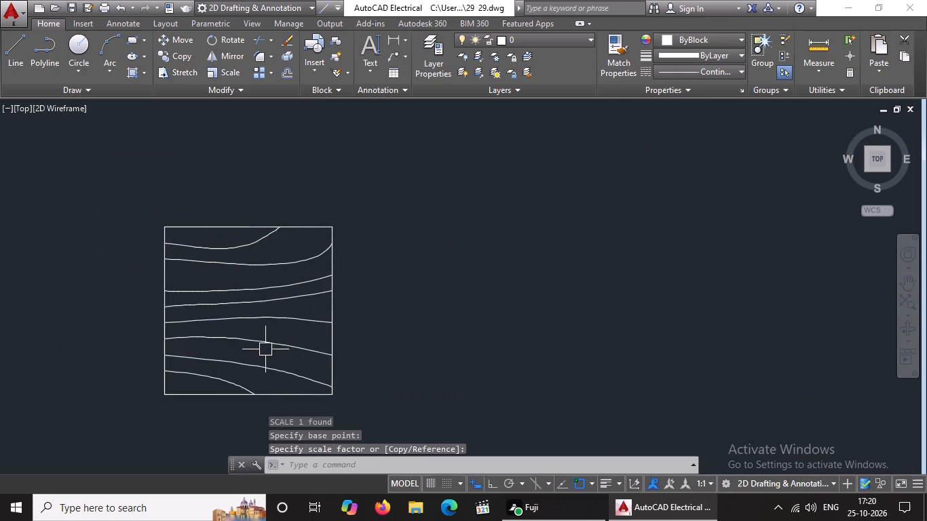
Move the scaled wood-grain square into the northeast corner of the dining room, against the north and east walls.
{"action": "left_click", "coordinate": [265, 348]}
{"action": "left_click", "coordinate": [166, 225]}
{"action": "scroll", "coordinate": [259, 287], "scroll_direction": "down", "scroll_amount": 3}
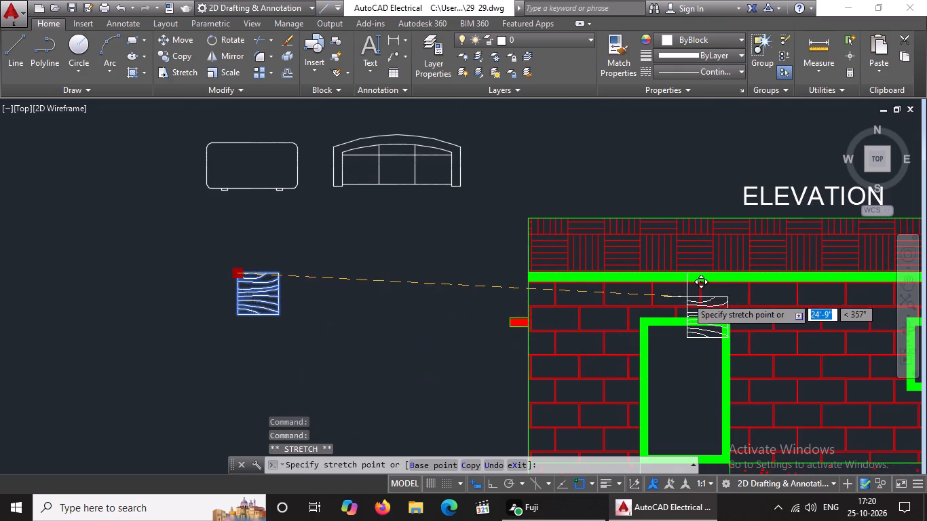
{"action": "scroll", "coordinate": [673, 302], "scroll_direction": "down", "scroll_amount": 3}
{"action": "middle_click_drag", "start_coordinate": [755, 213], "coordinate": [713, 295]}
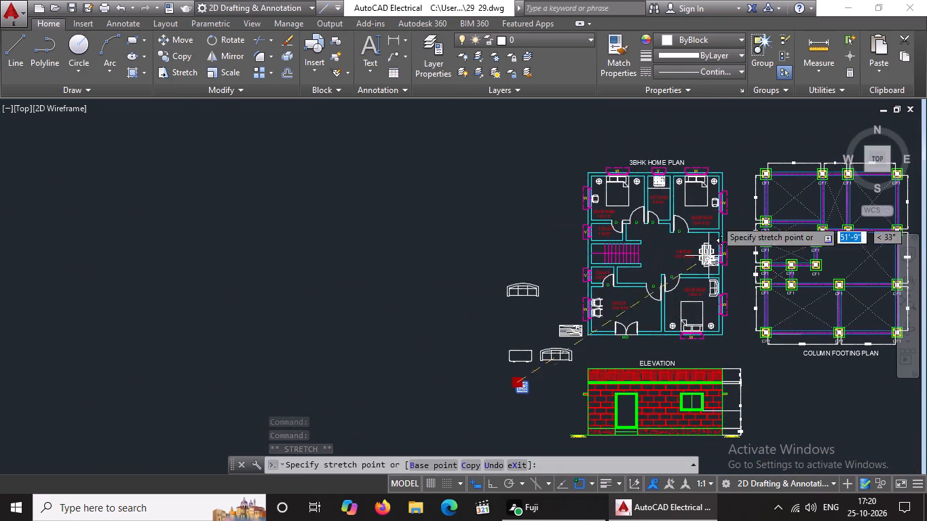
{"action": "scroll", "coordinate": [715, 210], "scroll_direction": "up", "scroll_amount": 3}
{"action": "scroll", "coordinate": [708, 288], "scroll_direction": "up", "scroll_amount": 3}
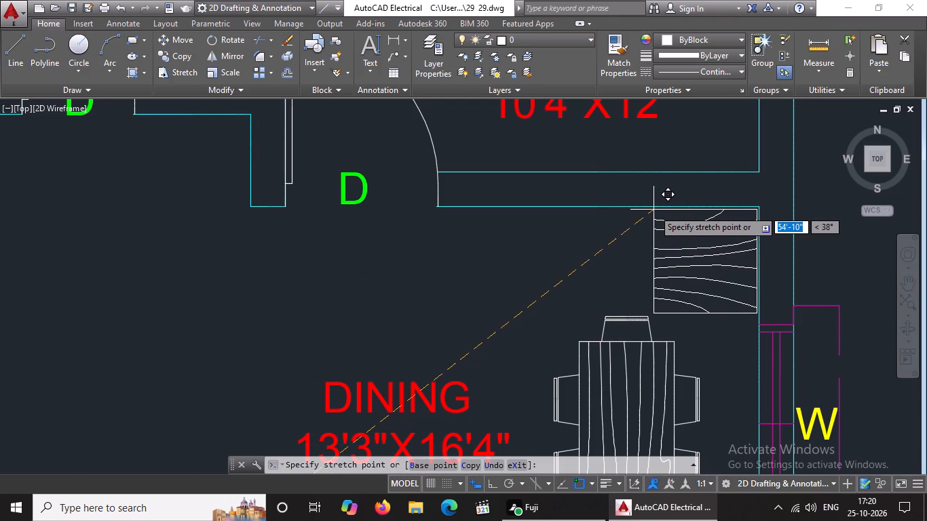
{"action": "left_click", "coordinate": [654, 210]}
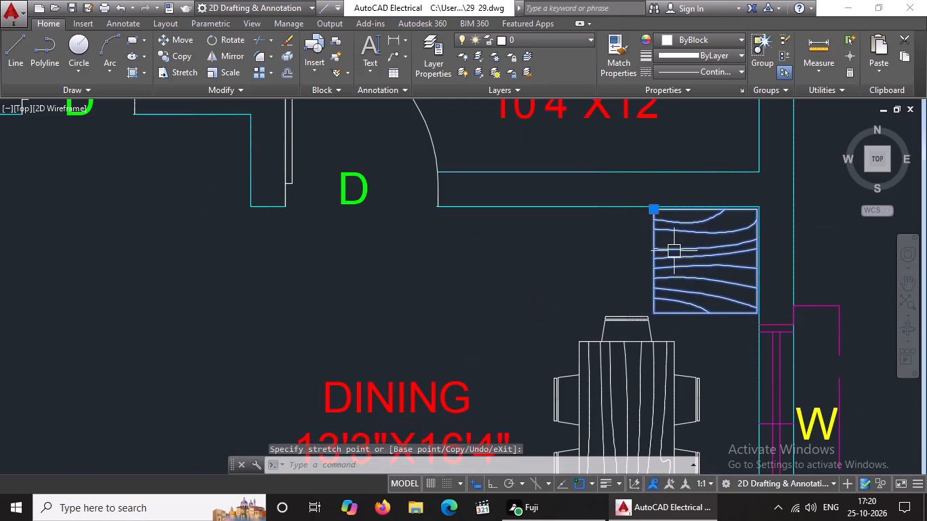
Move the dining table set slightly west, away from the east window and the corner unit.
{"action": "scroll", "coordinate": [678, 250], "scroll_direction": "down", "scroll_amount": 3}
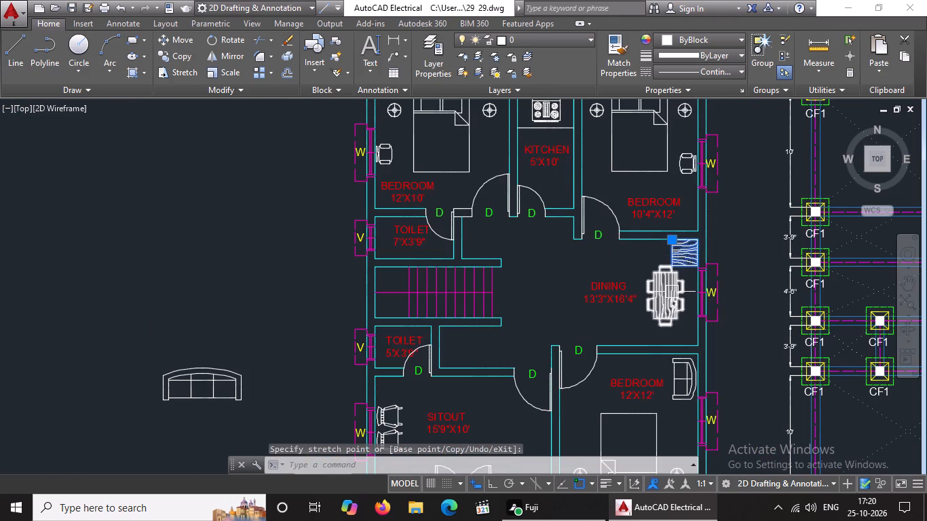
{"action": "left_click", "coordinate": [668, 304]}
{"action": "left_click", "coordinate": [667, 294]}
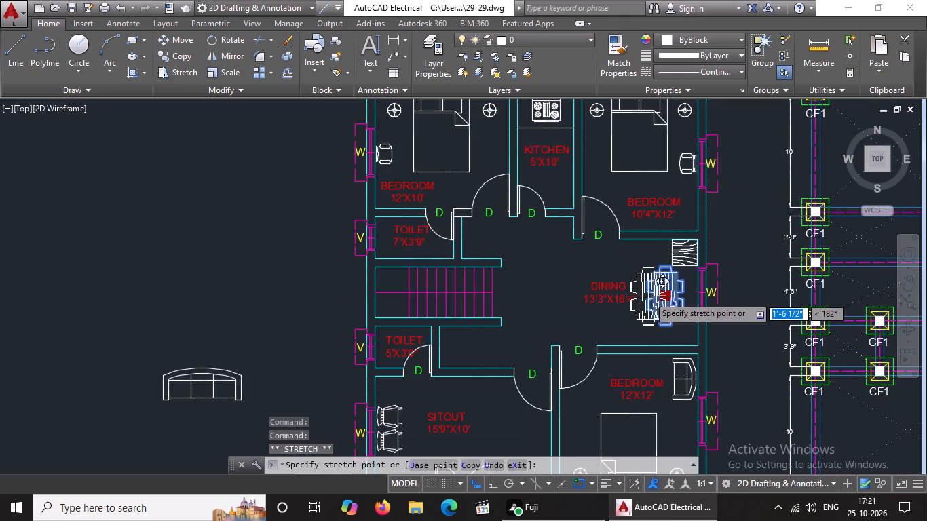
{"action": "left_click", "coordinate": [645, 295]}
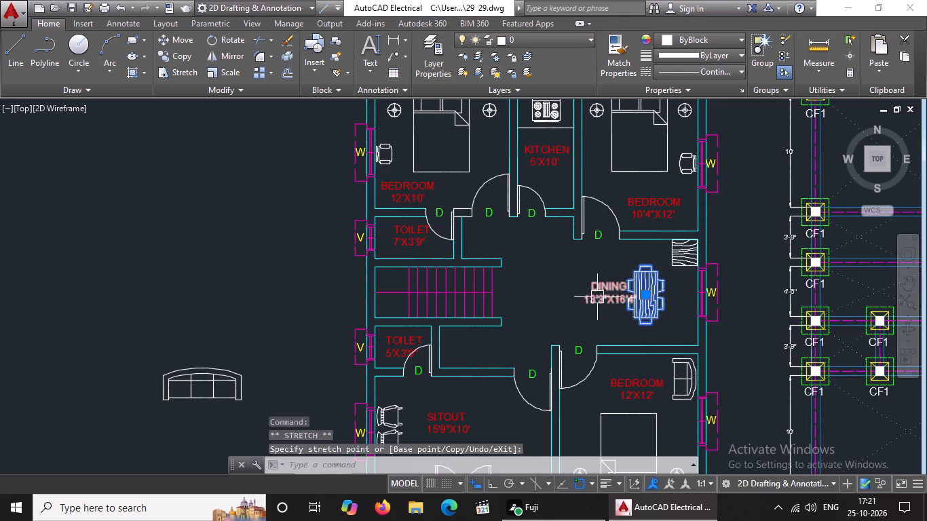
Shift the DINING 13'3"X16'4" label about 1'-9 1/2" west to clear the dining table.
{"action": "left_click", "coordinate": [601, 295]}
{"action": "left_click", "coordinate": [587, 281]}
{"action": "left_click", "coordinate": [565, 284]}
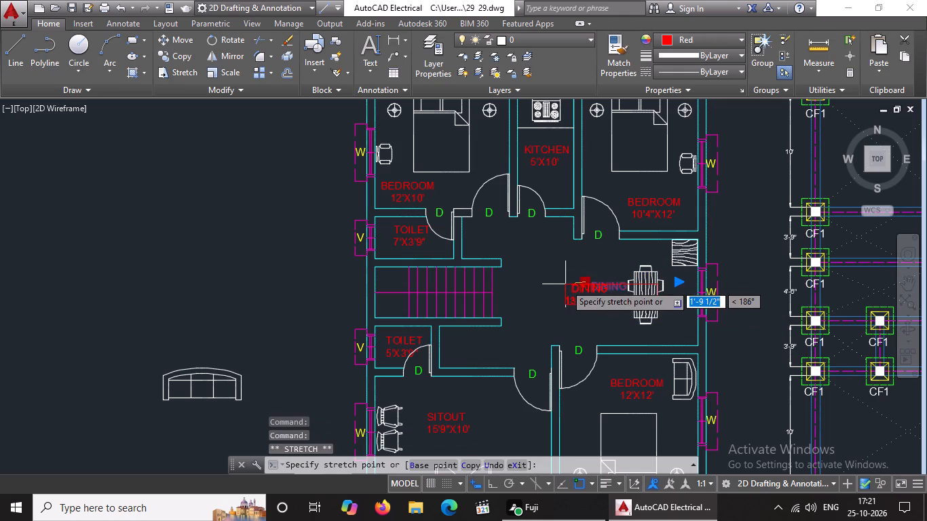
{"action": "key", "text": "Escape"}
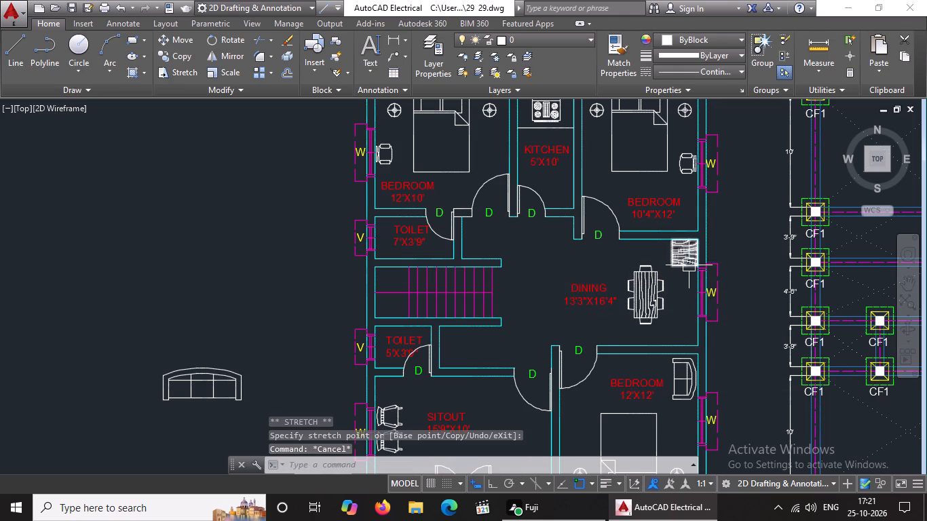
Copy the wood-grain corner unit about 7'-1 1/2" straight south to the dining room's southeast corner, with ortho on.
{"action": "scroll", "coordinate": [687, 262], "scroll_direction": "up", "scroll_amount": 2}
{"action": "left_click", "coordinate": [685, 257]}
{"action": "left_click", "coordinate": [181, 58]}
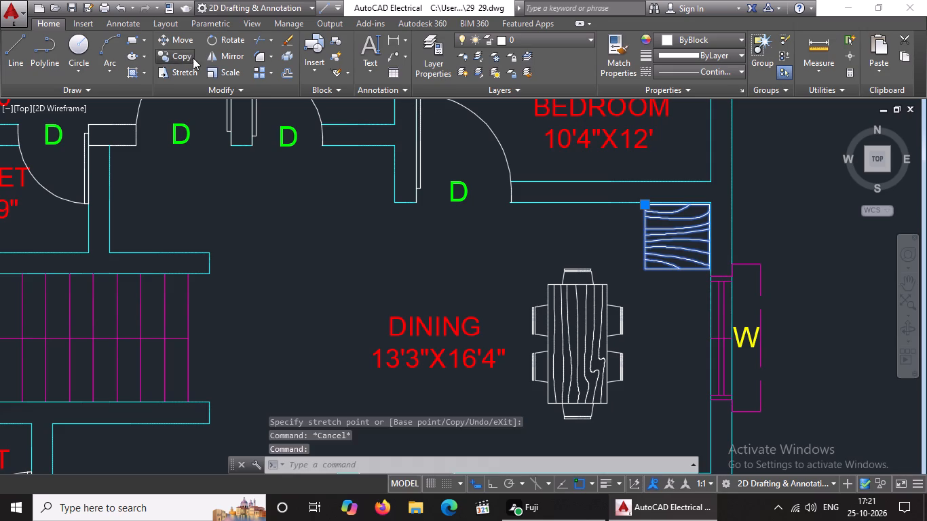
{"action": "left_click", "coordinate": [681, 242]}
{"action": "scroll", "coordinate": [678, 261], "scroll_direction": "up", "scroll_amount": 1}
{"action": "scroll", "coordinate": [678, 261], "scroll_direction": "down", "scroll_amount": 3}
{"action": "scroll", "coordinate": [672, 341], "scroll_direction": "up", "scroll_amount": 2}
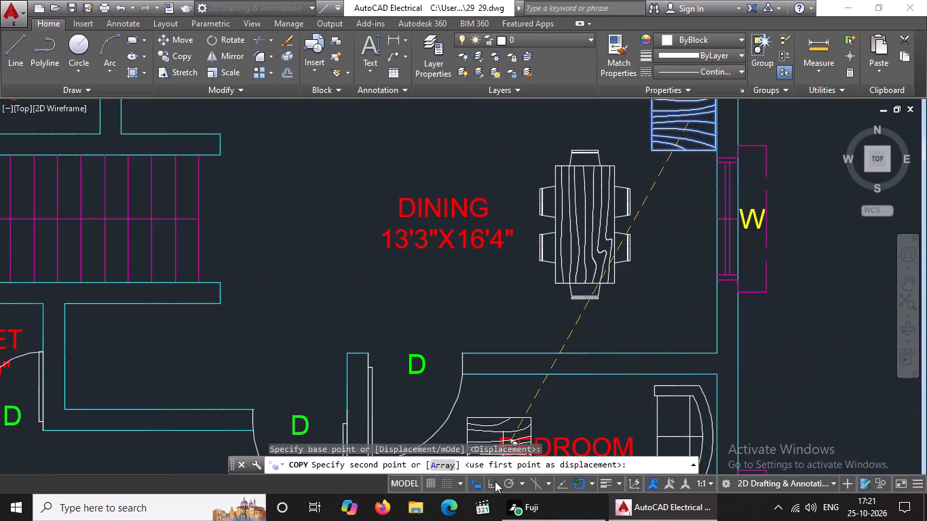
{"action": "left_click", "coordinate": [495, 480]}
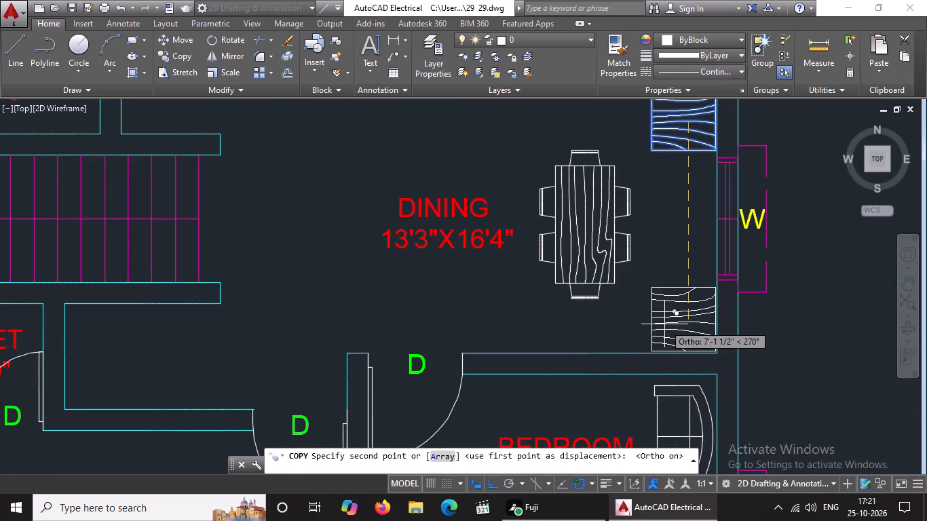
{"action": "left_click", "coordinate": [664, 324]}
{"action": "scroll", "coordinate": [666, 323], "scroll_direction": "down", "scroll_amount": 2}
{"action": "key", "text": "Escape"}
Delete the spare three-seat sofa above the elevation's west side and the rectangular wood-grain table outside the sitout.
{"action": "scroll", "coordinate": [717, 341], "scroll_direction": "down", "scroll_amount": 3}
{"action": "middle_click_drag", "start_coordinate": [720, 349], "coordinate": [617, 327]}
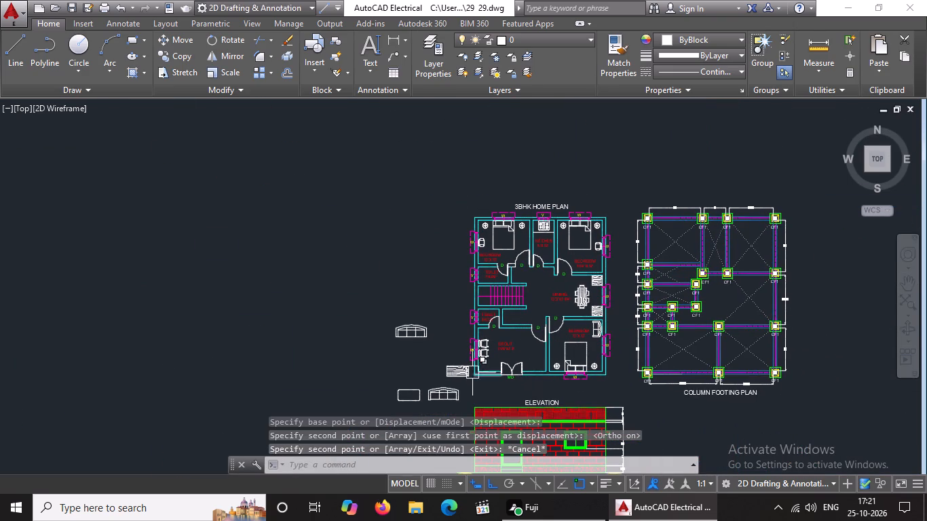
{"action": "scroll", "coordinate": [456, 379], "scroll_direction": "down", "scroll_amount": 2}
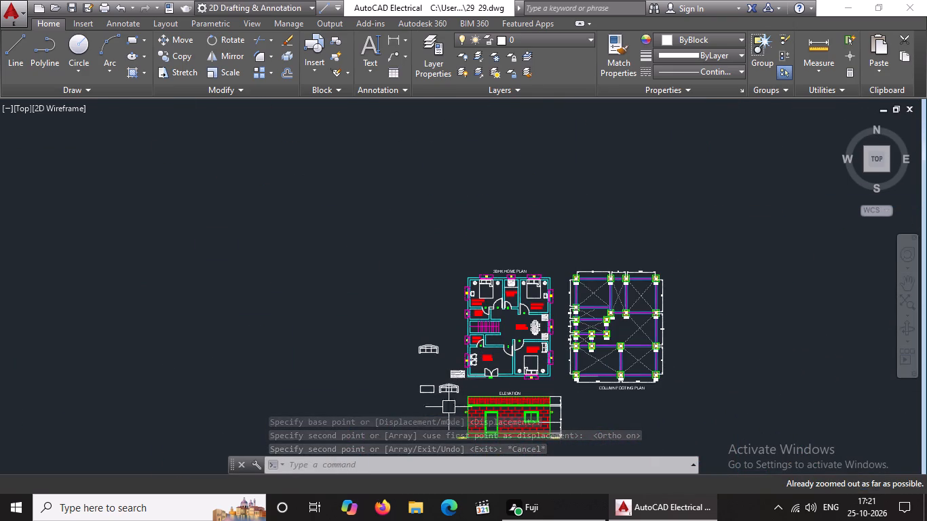
{"action": "scroll", "coordinate": [443, 411], "scroll_direction": "up", "scroll_amount": 2}
{"action": "left_click", "coordinate": [457, 358]}
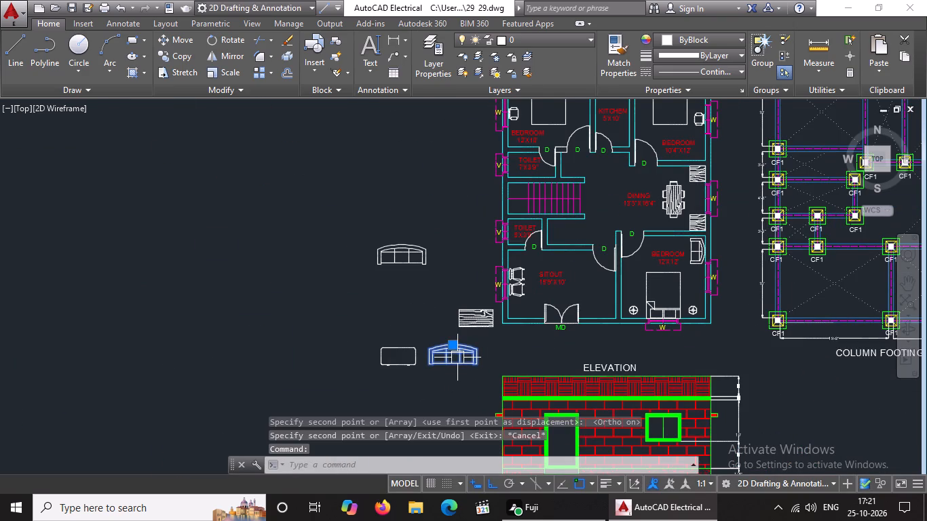
{"action": "key", "text": "Delete"}
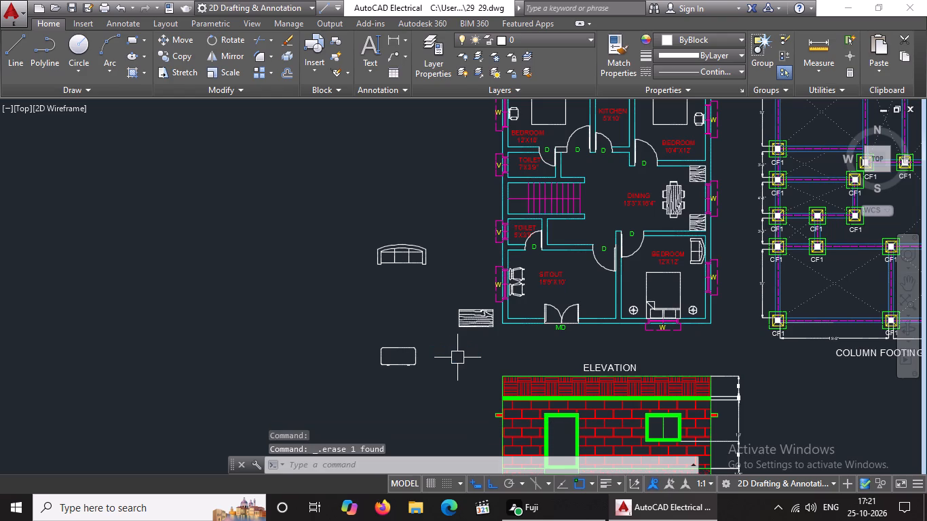
{"action": "left_click", "coordinate": [473, 317]}
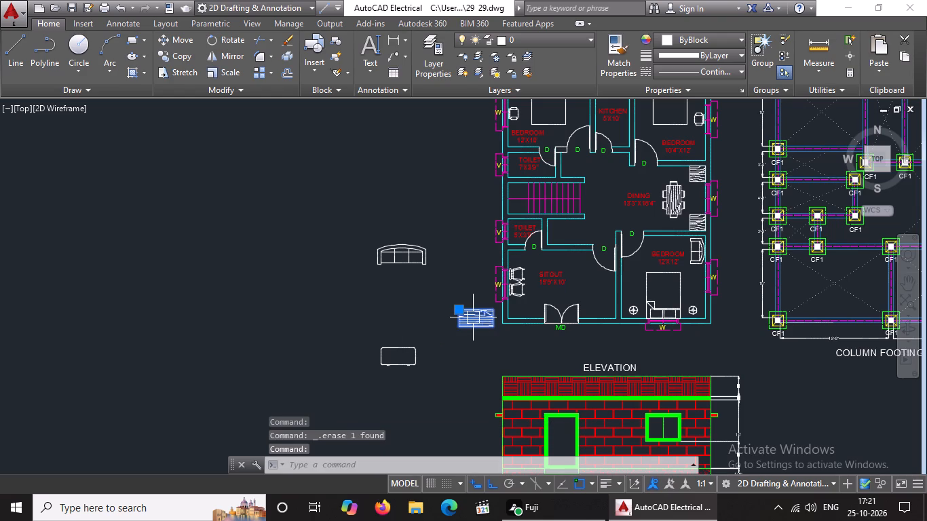
{"action": "key", "text": "Delete"}
Delete the leftover small rounded table and the spare three-seat sofa lying west of the home plan.
{"action": "left_click", "coordinate": [402, 357]}
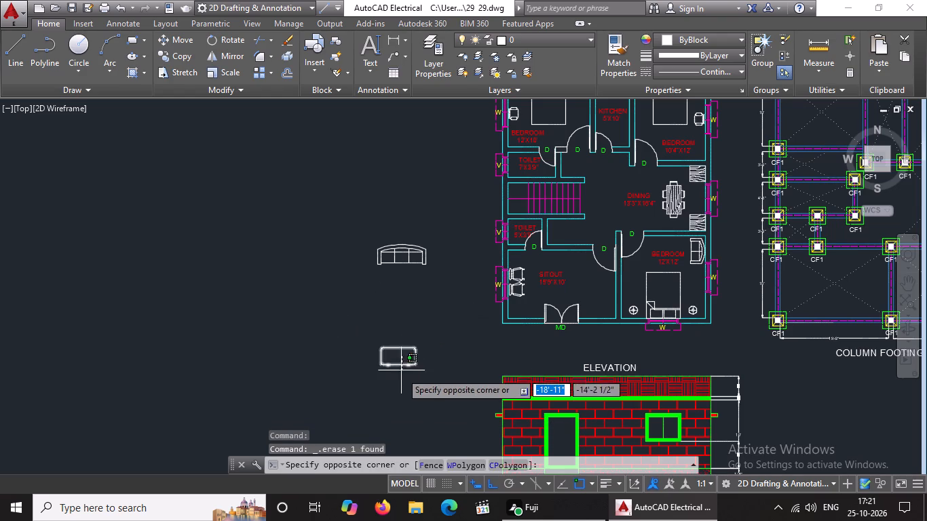
{"action": "left_click", "coordinate": [409, 366]}
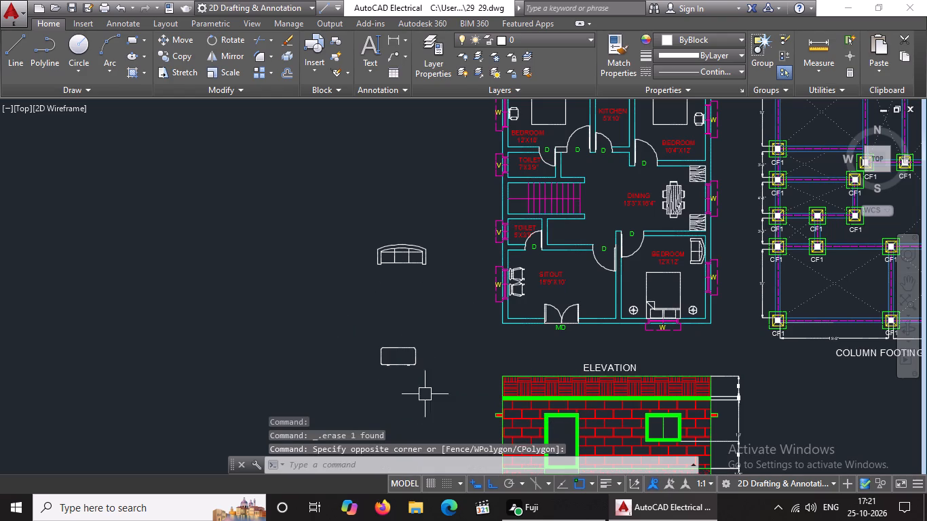
{"action": "left_click", "coordinate": [417, 368]}
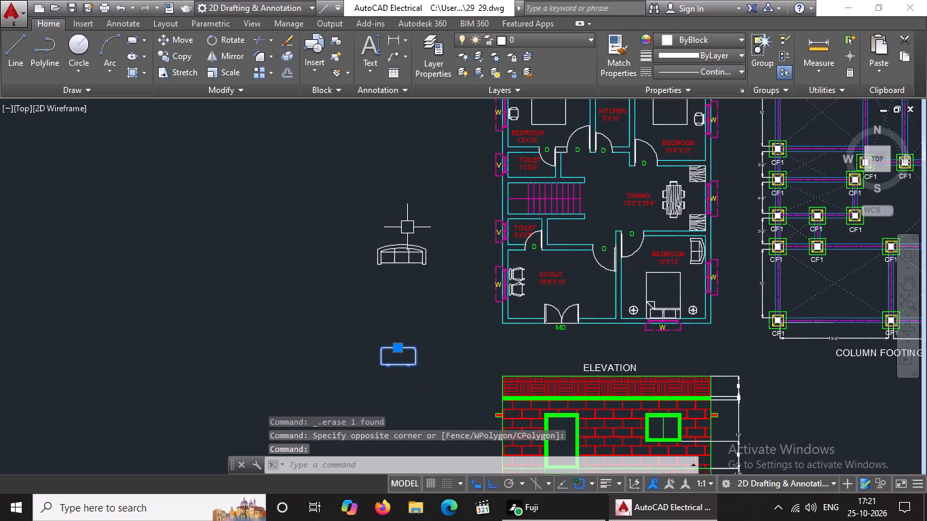
{"action": "key", "text": "Delete"}
{"action": "left_click", "coordinate": [417, 246]}
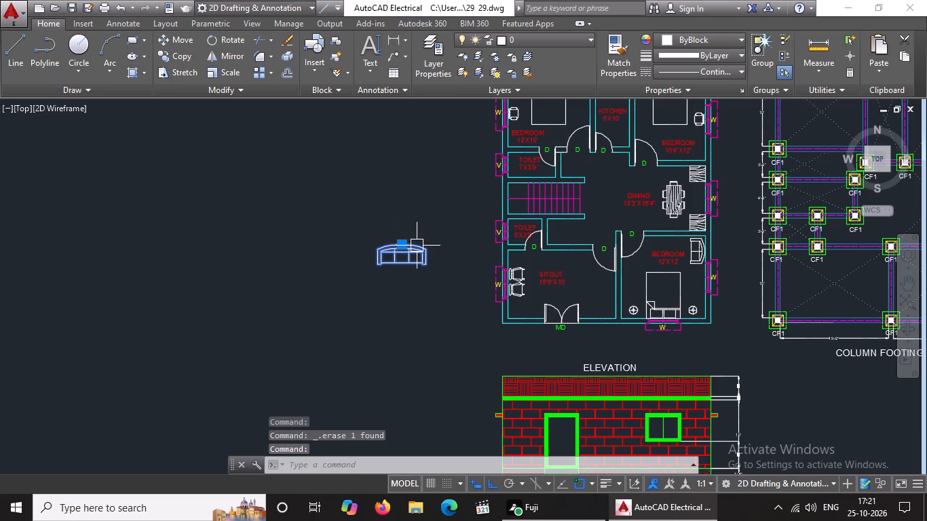
{"action": "key", "text": "Delete"}
Add a linear dimension across the sitout's inner width along the south wall, placing its line just north of the main door swing.
{"action": "scroll", "coordinate": [594, 332], "scroll_direction": "down", "scroll_amount": 3}
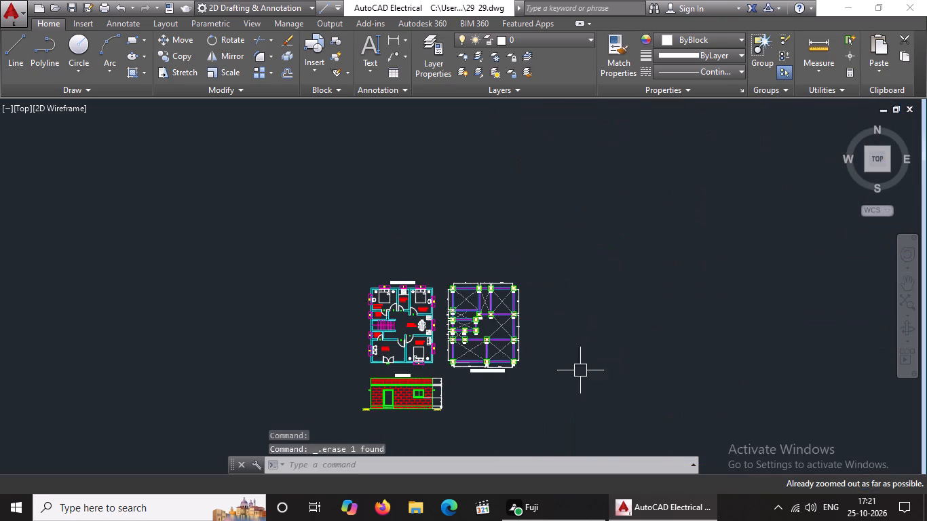
{"action": "scroll", "coordinate": [429, 388], "scroll_direction": "up", "scroll_amount": 2}
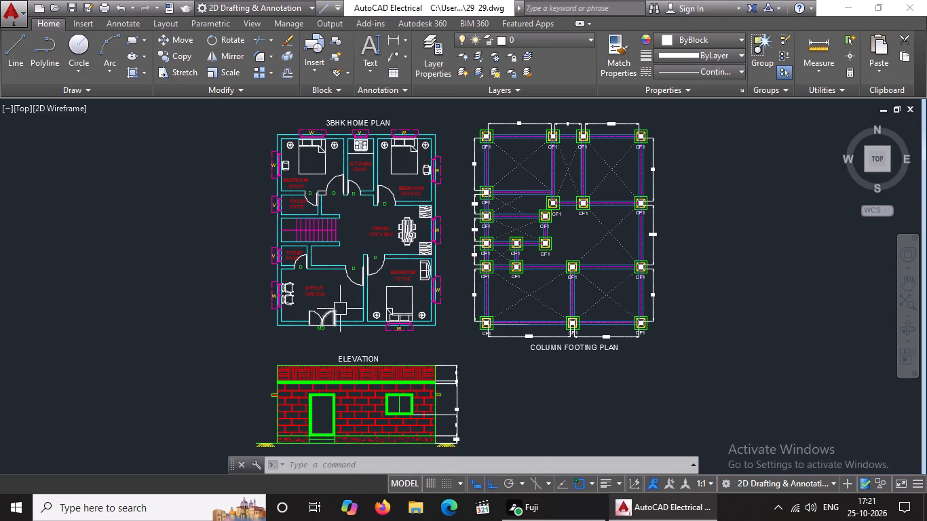
{"action": "scroll", "coordinate": [344, 293], "scroll_direction": "down", "scroll_amount": 1}
{"action": "scroll", "coordinate": [339, 285], "scroll_direction": "up", "scroll_amount": 1}
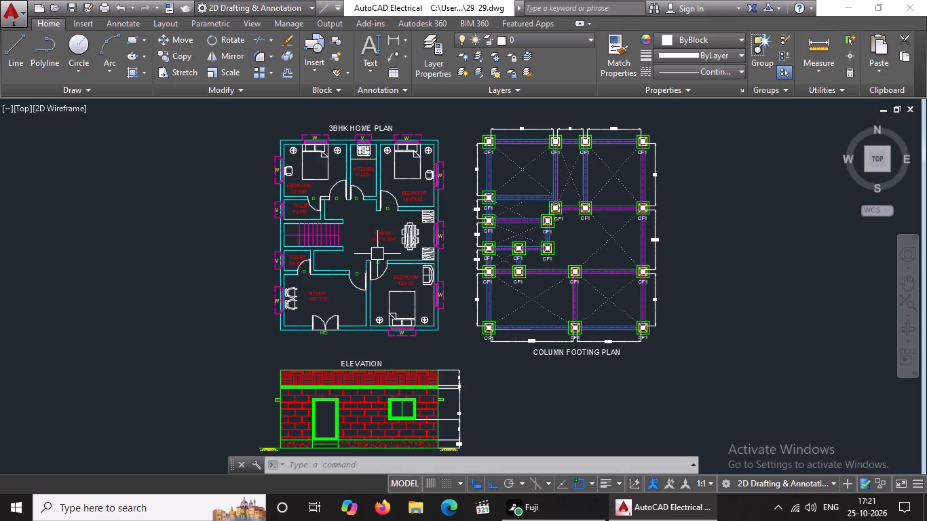
{"action": "type", "text": "DIMLIN"}
{"action": "key", "text": "Return"}
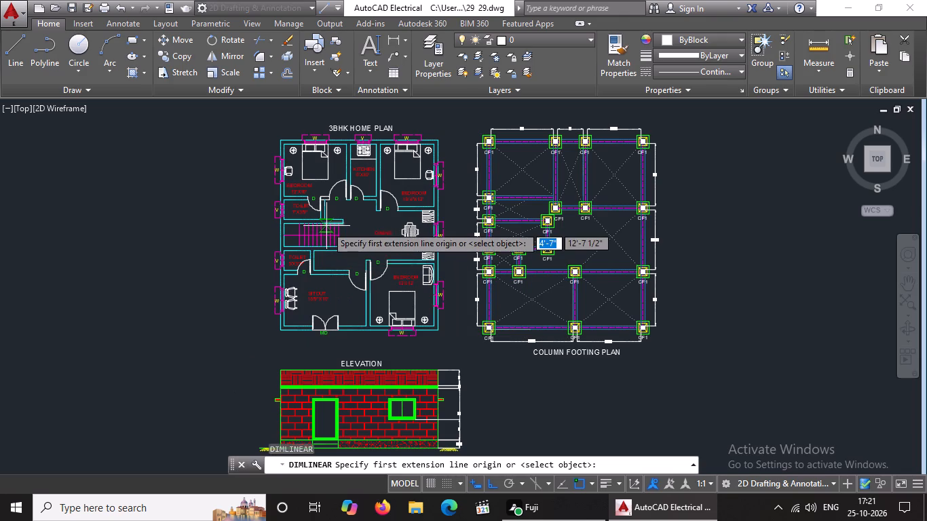
{"action": "scroll", "coordinate": [287, 326], "scroll_direction": "up", "scroll_amount": 3}
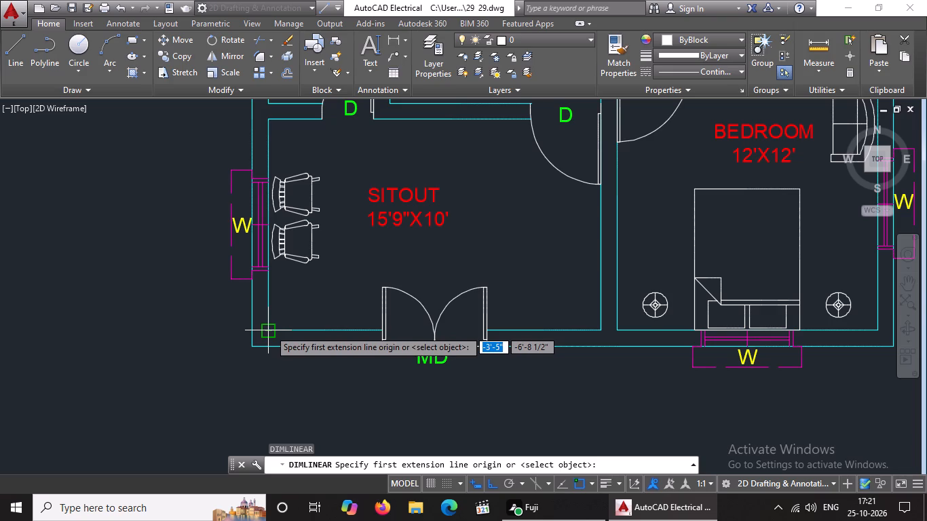
{"action": "left_click_drag", "start_coordinate": [269, 330], "coordinate": [277, 328]}
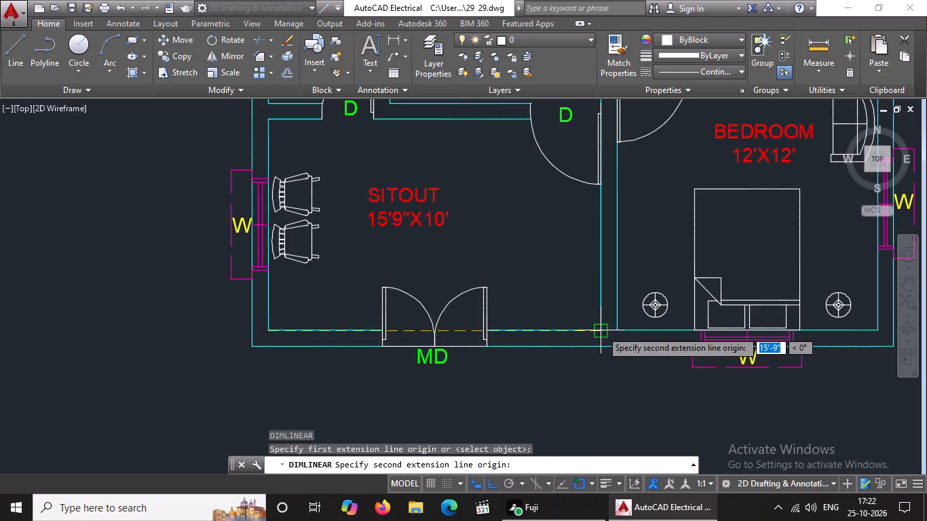
{"action": "left_click", "coordinate": [601, 329]}
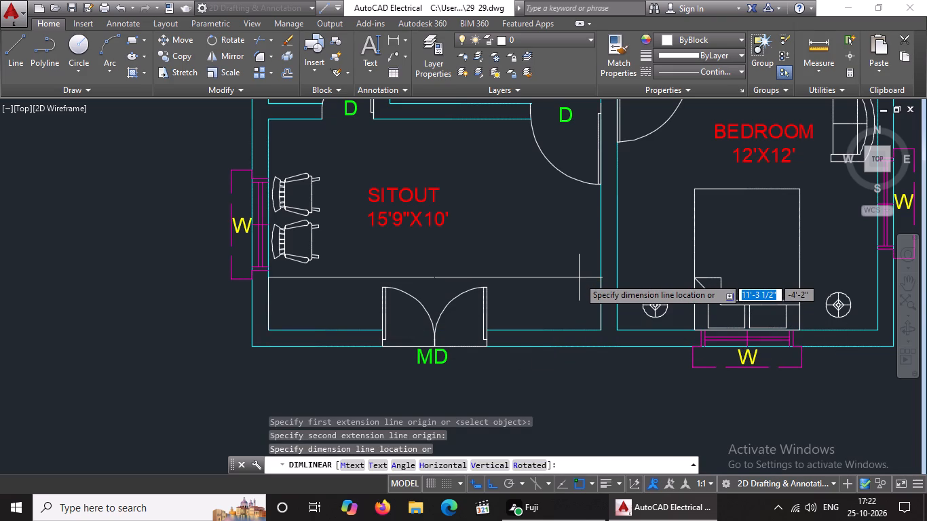
{"action": "left_click", "coordinate": [579, 277]}
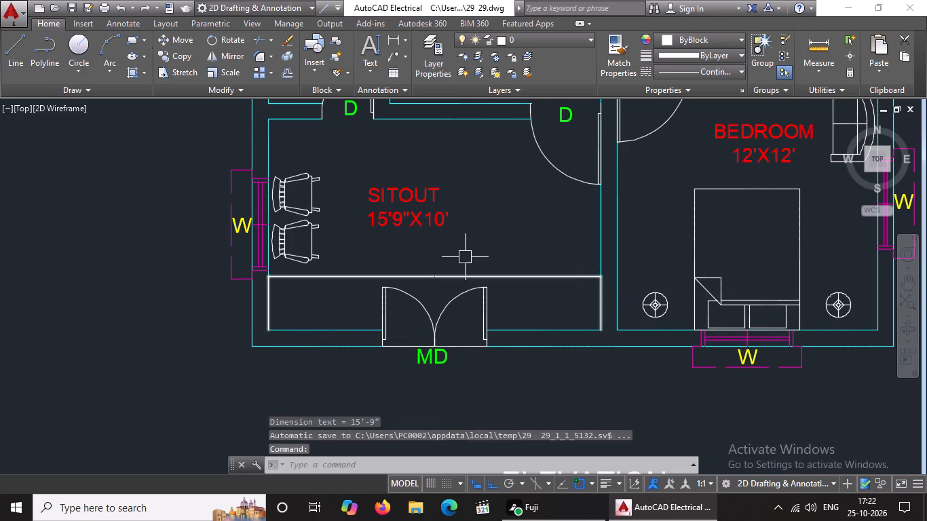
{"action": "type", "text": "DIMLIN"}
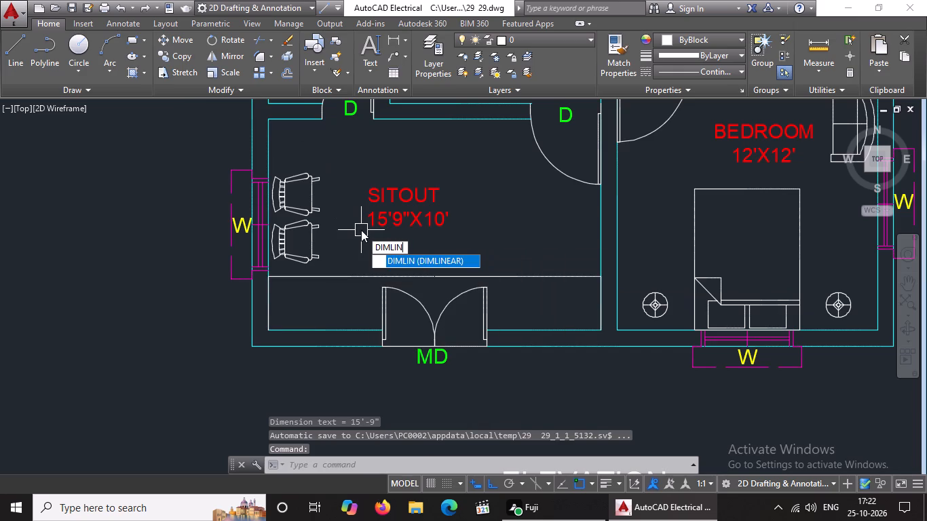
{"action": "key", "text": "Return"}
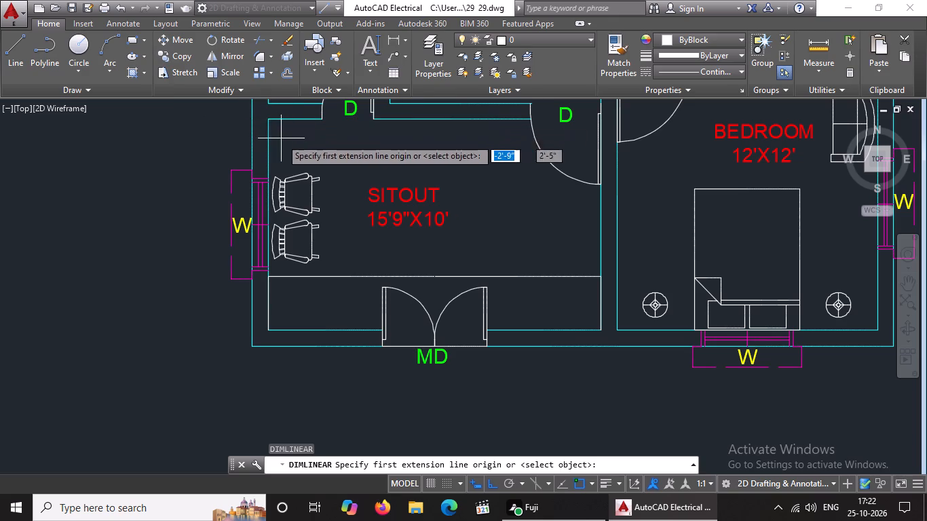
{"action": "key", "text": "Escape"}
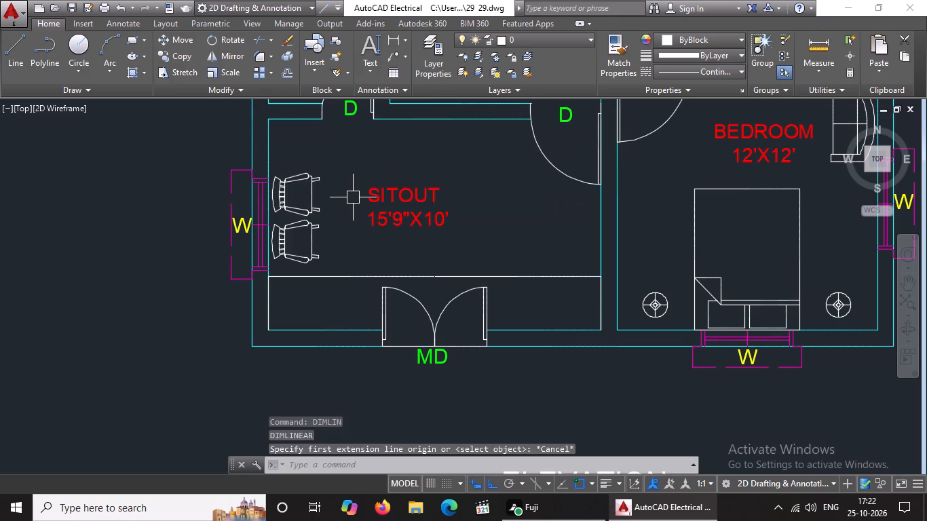
Clear all object snap modes and enable only Endpoint, Midpoint and Center.
{"action": "type", "text": "OS"}
{"action": "key", "text": "Return"}
{"action": "left_click", "coordinate": [576, 196]}
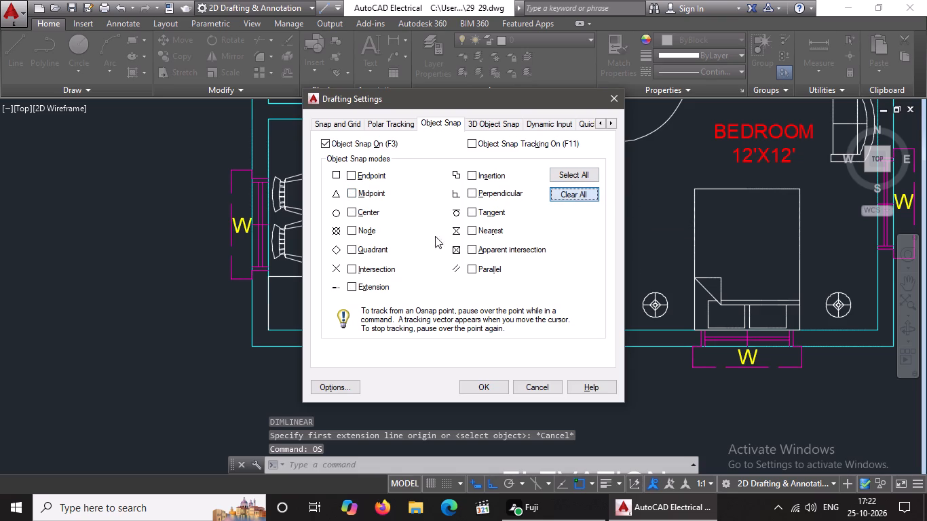
{"action": "left_click", "coordinate": [371, 214]}
{"action": "left_click", "coordinate": [374, 185]}
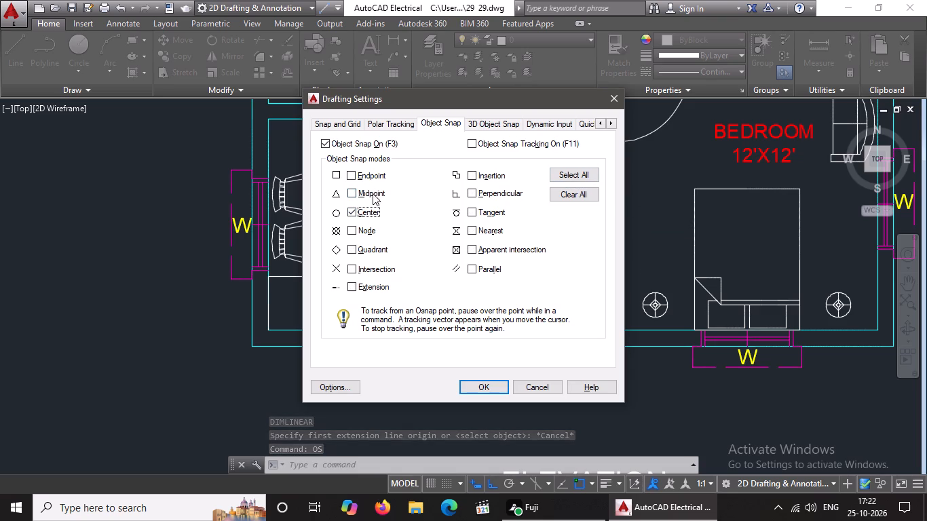
{"action": "left_click", "coordinate": [373, 194]}
{"action": "left_click", "coordinate": [376, 175]}
{"action": "left_click", "coordinate": [483, 387]}
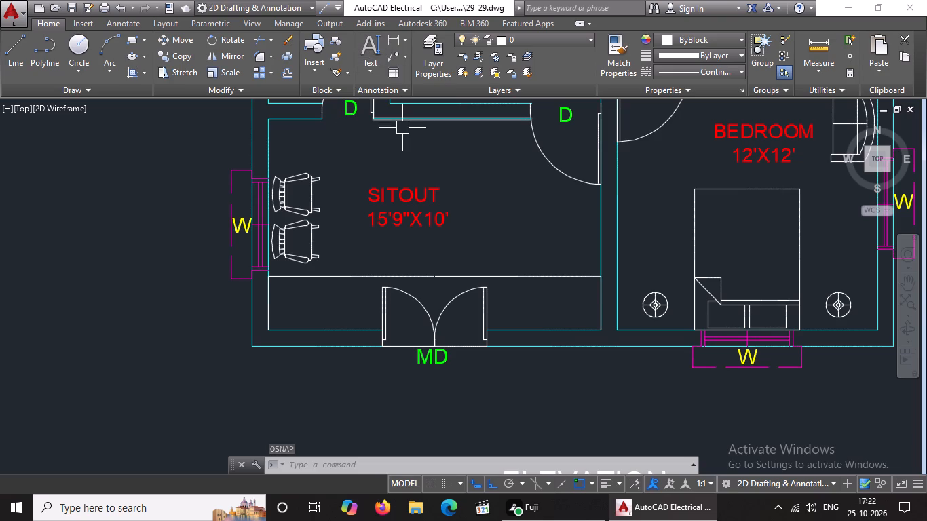
Add a vertical linear dimension of the sitout's inner depth along the west wall, placing its line just east of the two chairs.
{"action": "key", "text": "d"}
{"action": "key", "text": "i"}
{"action": "key", "text": "m"}
{"action": "key", "text": "l"}
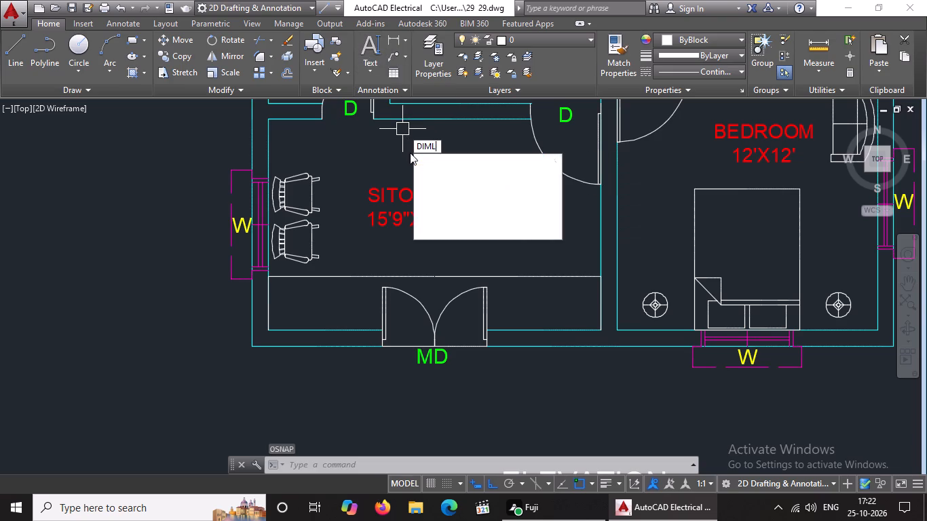
{"action": "key", "text": "i"}
{"action": "key", "text": "n"}
{"action": "key", "text": "Return"}
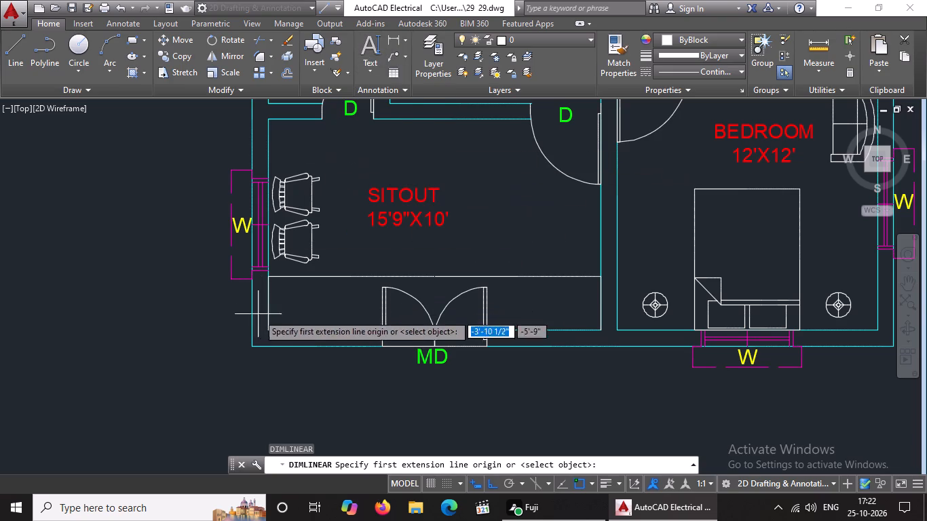
{"action": "left_click", "coordinate": [268, 332]}
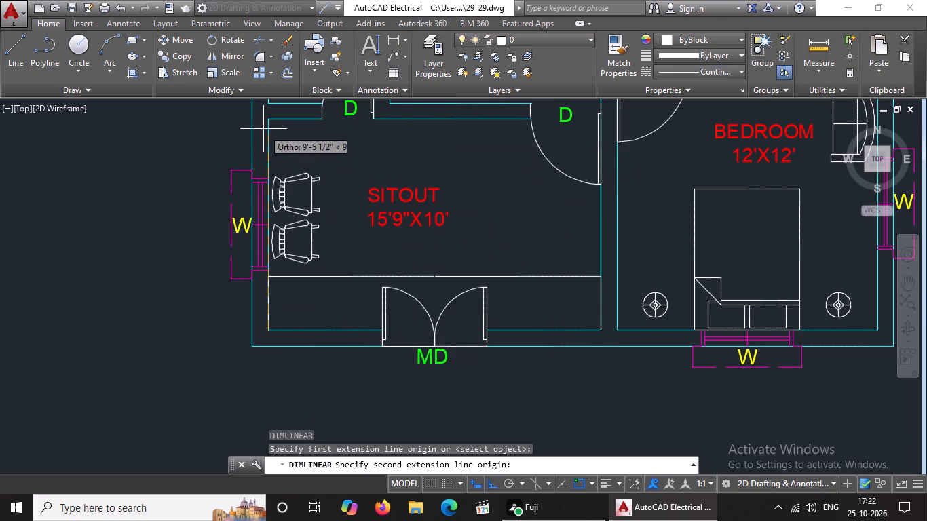
{"action": "left_click", "coordinate": [268, 123]}
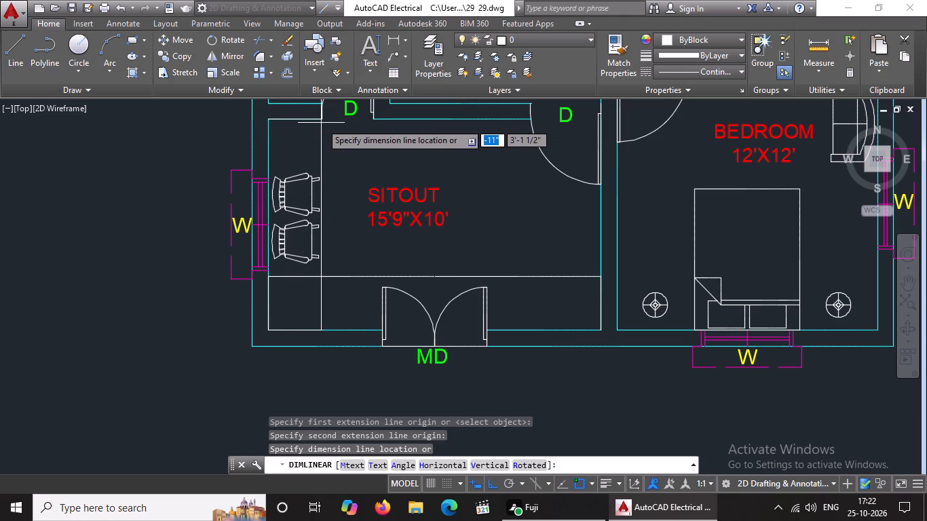
{"action": "left_click", "coordinate": [324, 126]}
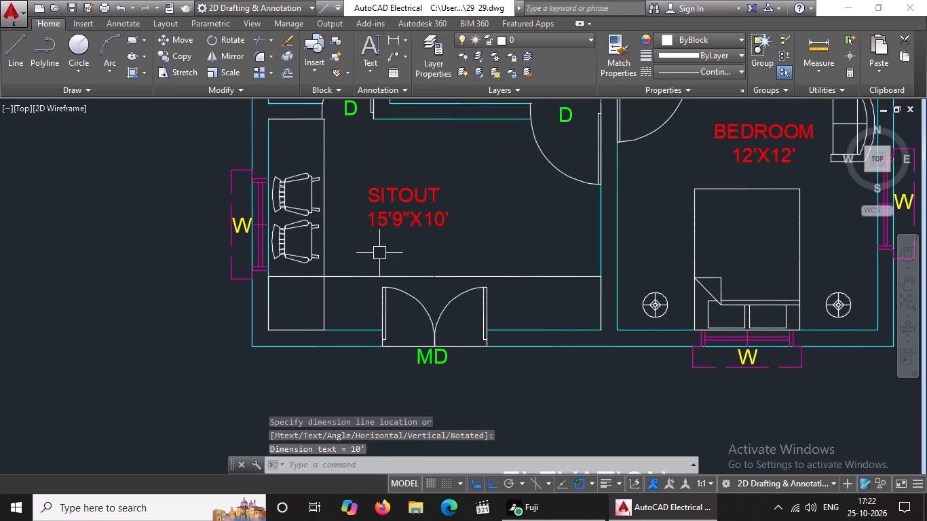
Set the arrow size of the sitout's horizontal width dimension to 5".
{"action": "left_click", "coordinate": [349, 278]}
{"action": "right_click", "coordinate": [428, 238]}
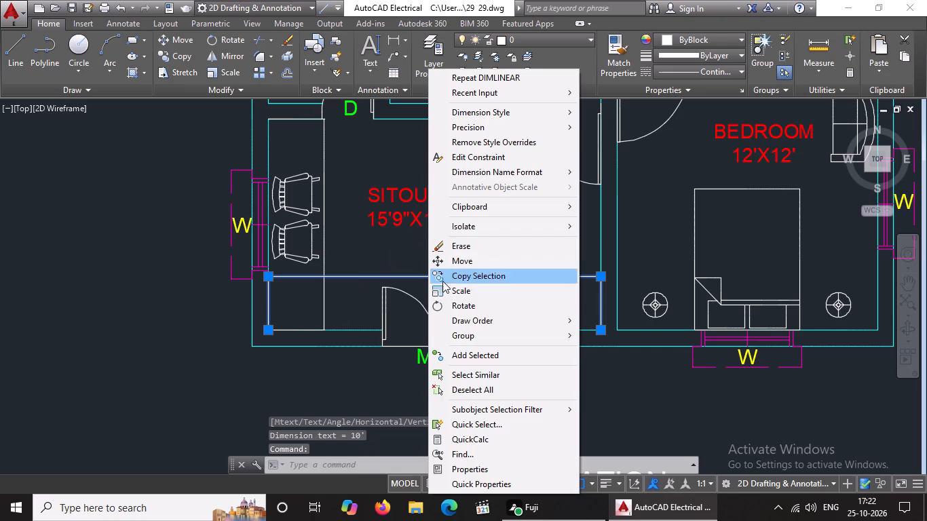
{"action": "left_click", "coordinate": [474, 469]}
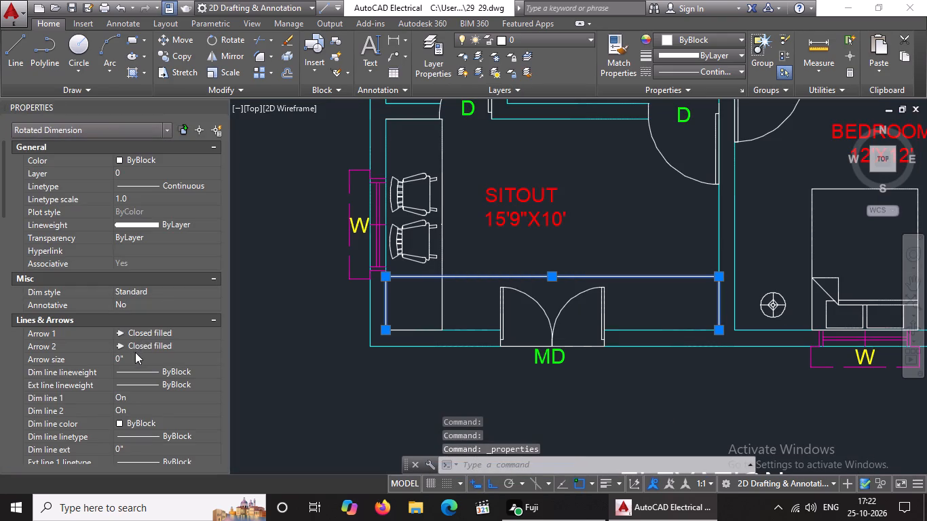
{"action": "left_click", "coordinate": [135, 353]}
{"action": "key", "text": "BackSpace"}
{"action": "key", "text": "BackSpace"}
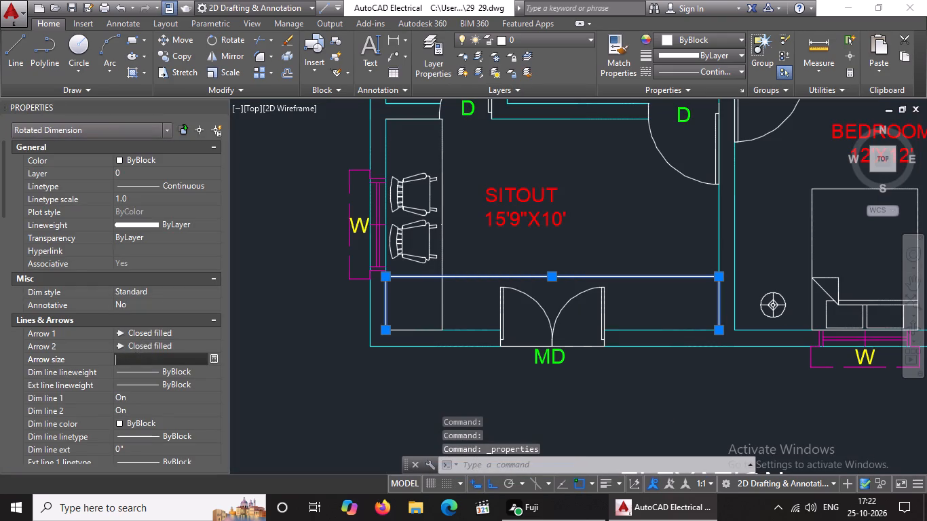
{"action": "key", "text": "BackSpace"}
{"action": "key", "text": "5"}
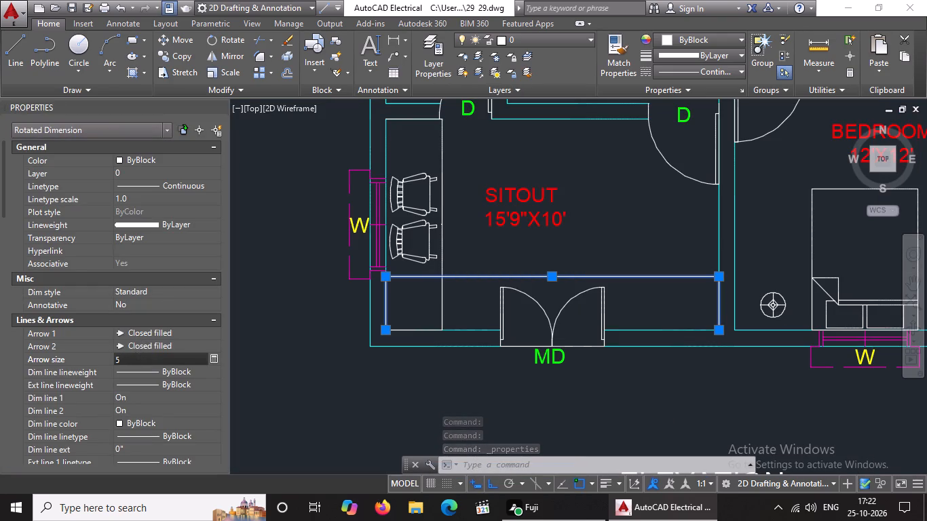
{"action": "key", "text": "shift+quotedbl"}
{"action": "key", "text": "Return"}
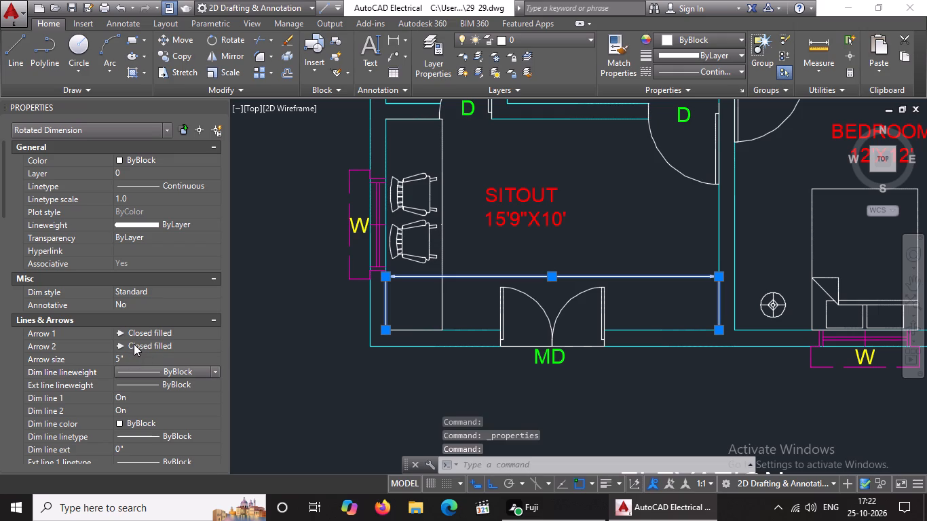
Set the text height of the sitout's width dimension to 5".
{"action": "scroll", "coordinate": [169, 322], "scroll_direction": "down", "scroll_amount": 3}
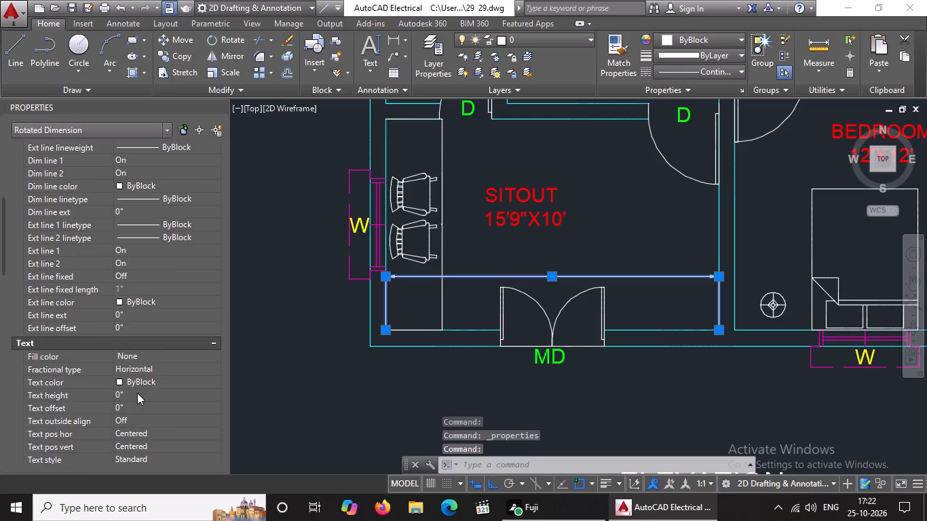
{"action": "left_click", "coordinate": [137, 393]}
{"action": "key", "text": "BackSpace"}
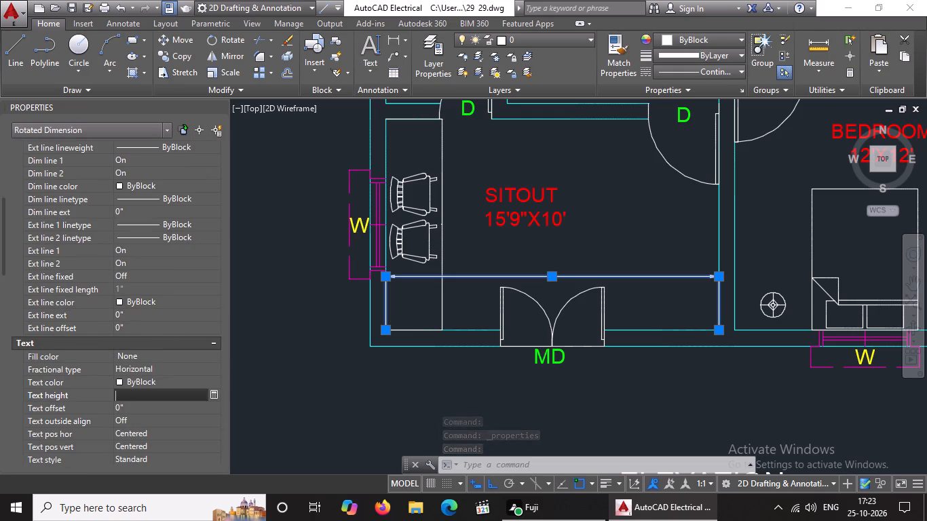
{"action": "key", "text": "BackSpace"}
{"action": "key", "text": "5"}
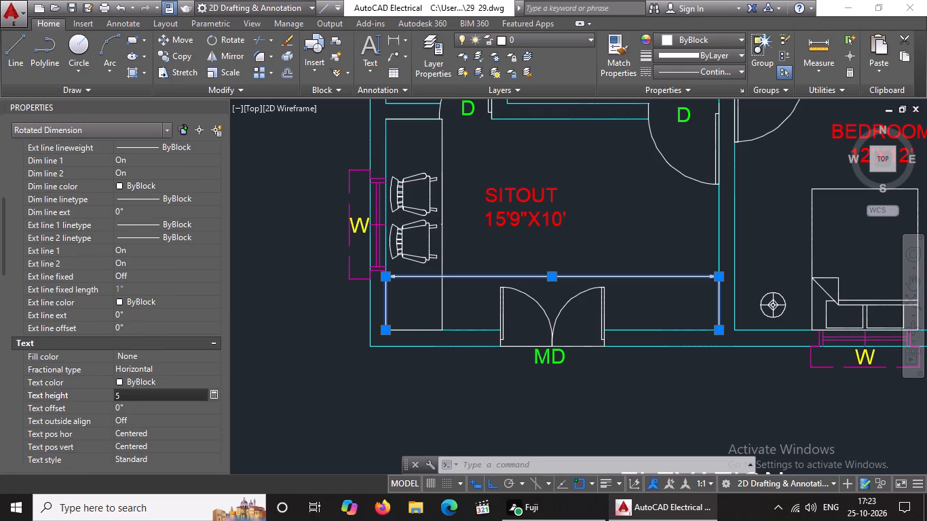
{"action": "key", "text": "shift+quotedbl"}
{"action": "key", "text": "Return"}
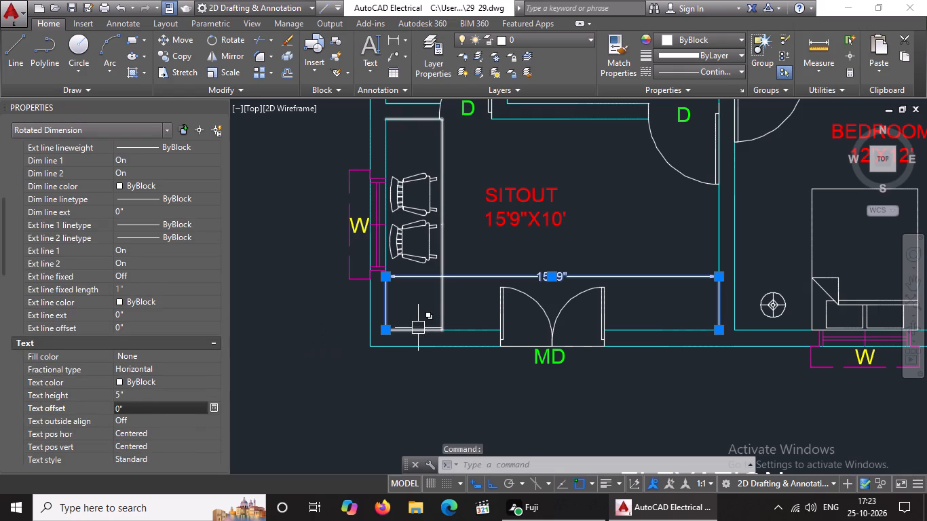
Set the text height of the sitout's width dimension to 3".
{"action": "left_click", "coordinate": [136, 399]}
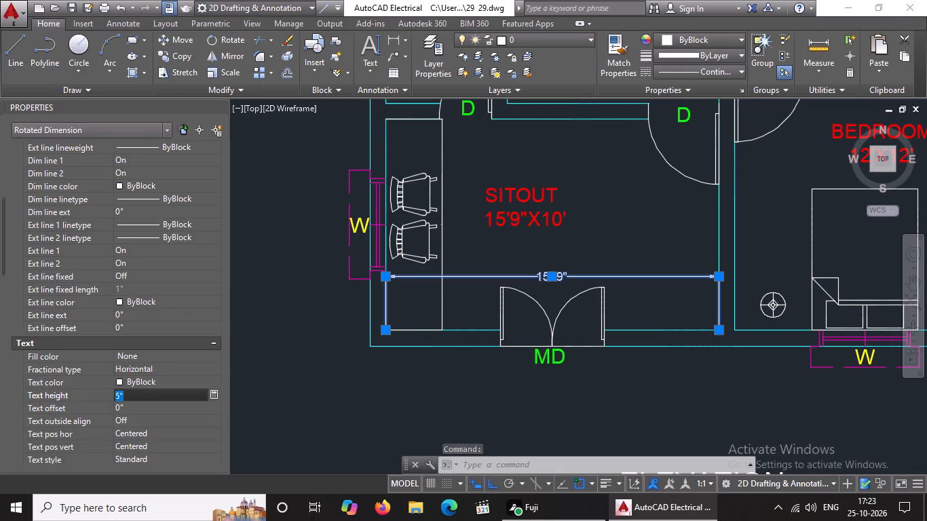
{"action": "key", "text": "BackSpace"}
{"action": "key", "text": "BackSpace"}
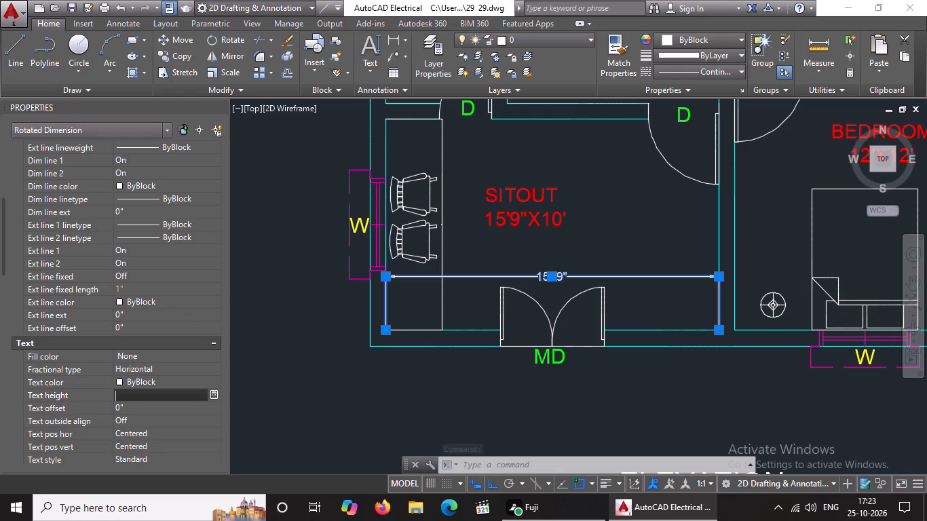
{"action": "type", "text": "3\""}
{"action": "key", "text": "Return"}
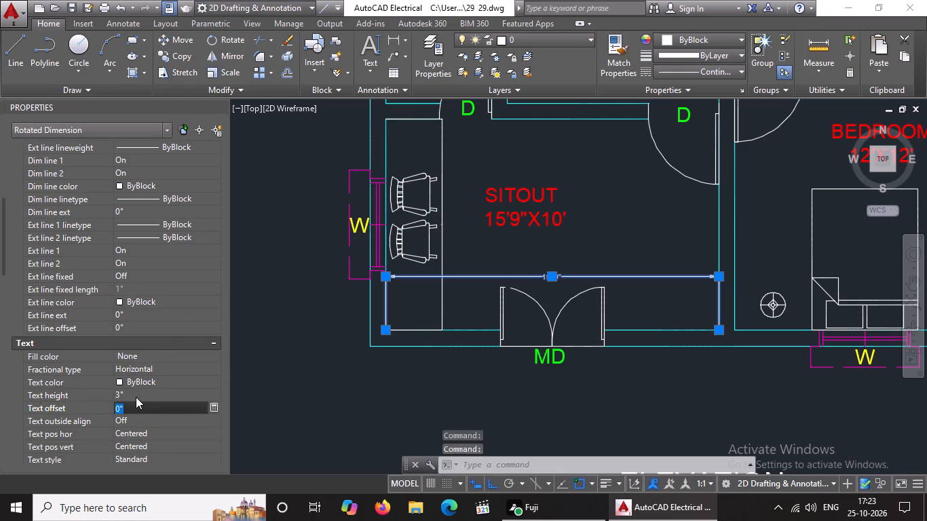
Set the text height of the sitout's width dimension to 4" and deselect it.
{"action": "left_click", "coordinate": [134, 394]}
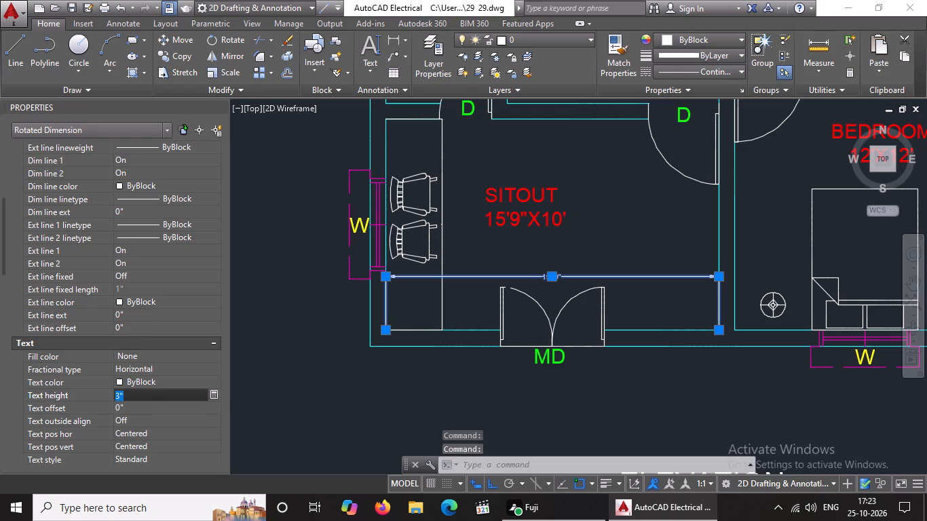
{"action": "key", "text": "BackSpace"}
{"action": "key", "text": "BackSpace"}
{"action": "type", "text": "4\""}
{"action": "key", "text": "Return"}
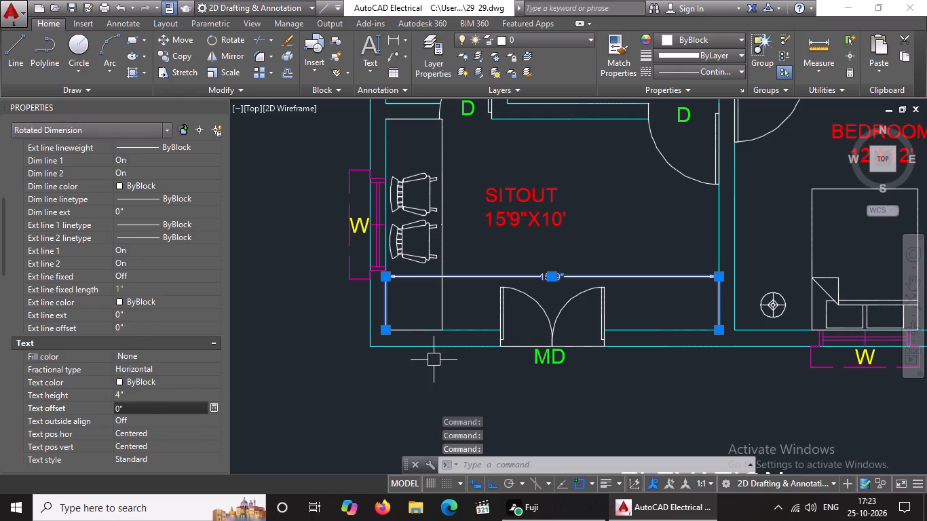
{"action": "key", "text": "Escape"}
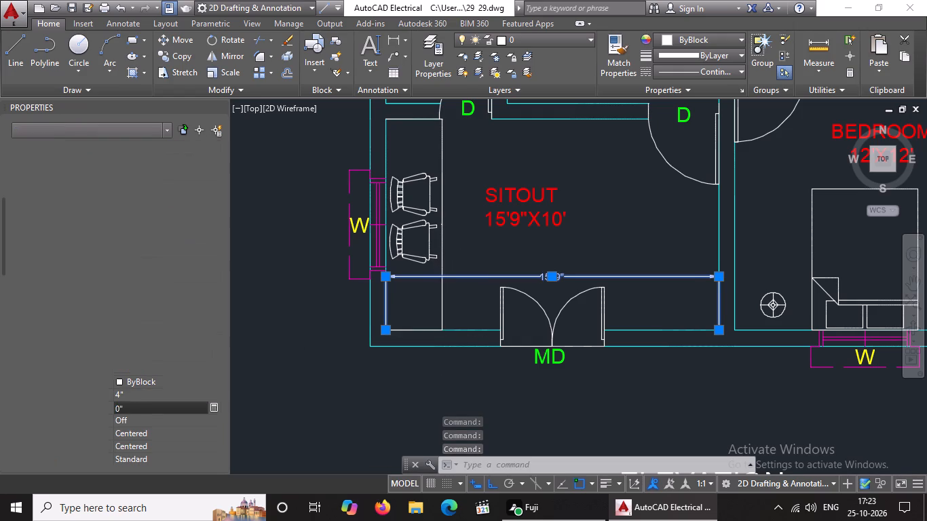
Set the arrow size of the sitout's vertical depth dimension to 5".
{"action": "left_click", "coordinate": [447, 257]}
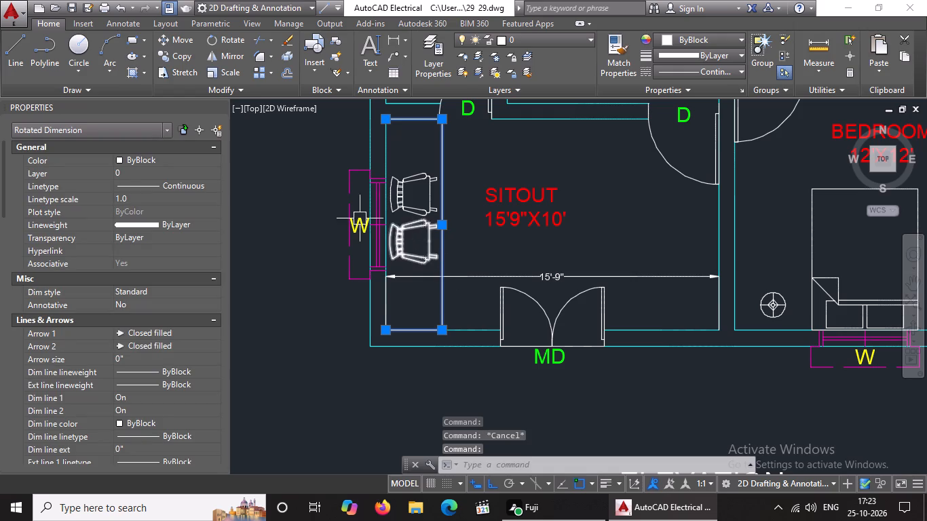
{"action": "left_click", "coordinate": [138, 355]}
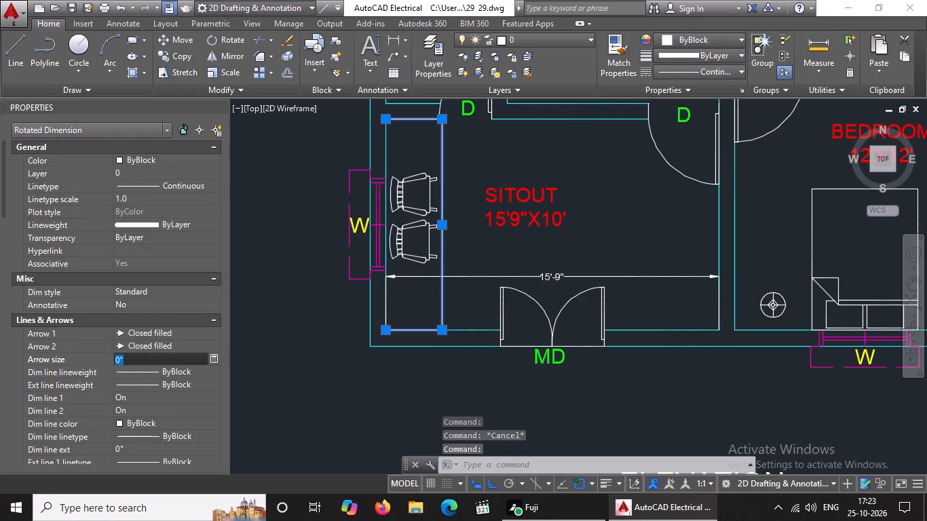
{"action": "key", "text": "BackSpace"}
{"action": "key", "text": "BackSpace"}
{"action": "key", "text": "BackSpace"}
{"action": "key", "text": "5"}
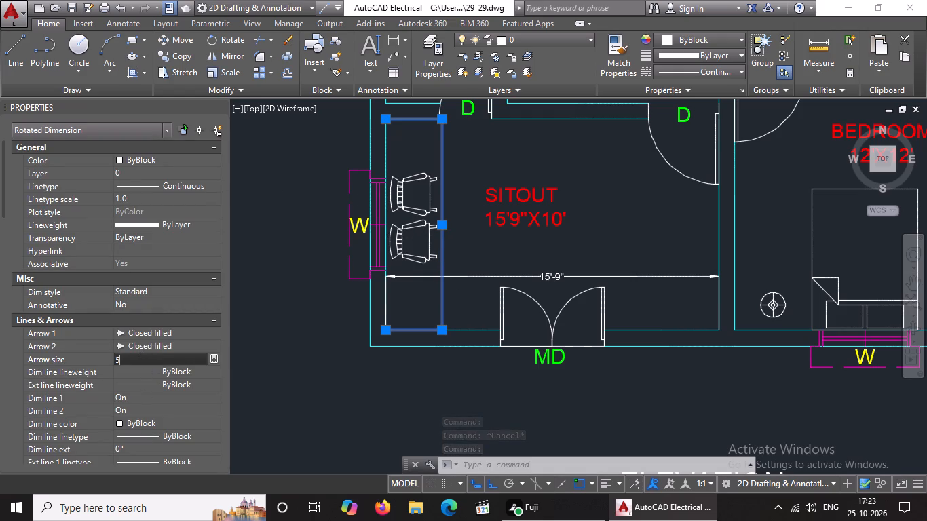
{"action": "key", "text": "shift+quotedbl"}
{"action": "key", "text": "Return"}
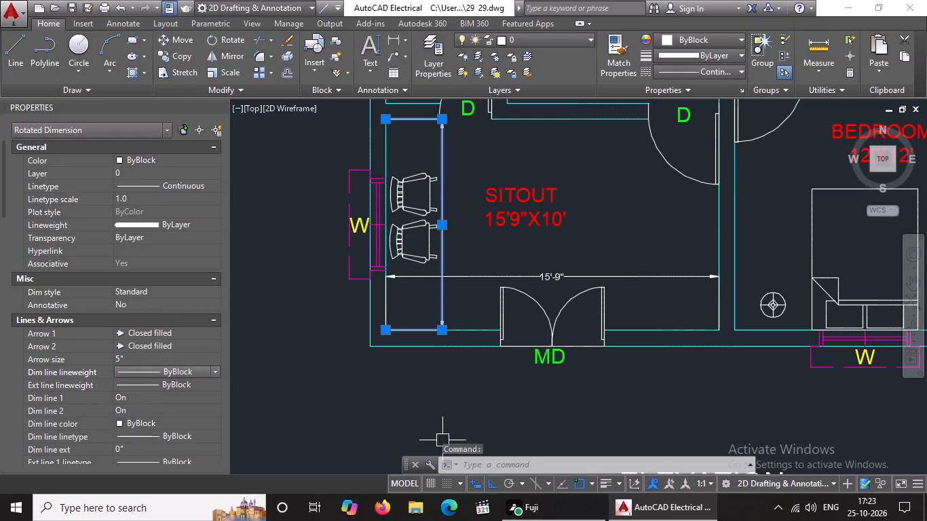
Set the text height of the sitout's vertical depth dimension to 4" and deselect it.
{"action": "scroll", "coordinate": [174, 340], "scroll_direction": "down", "scroll_amount": 3}
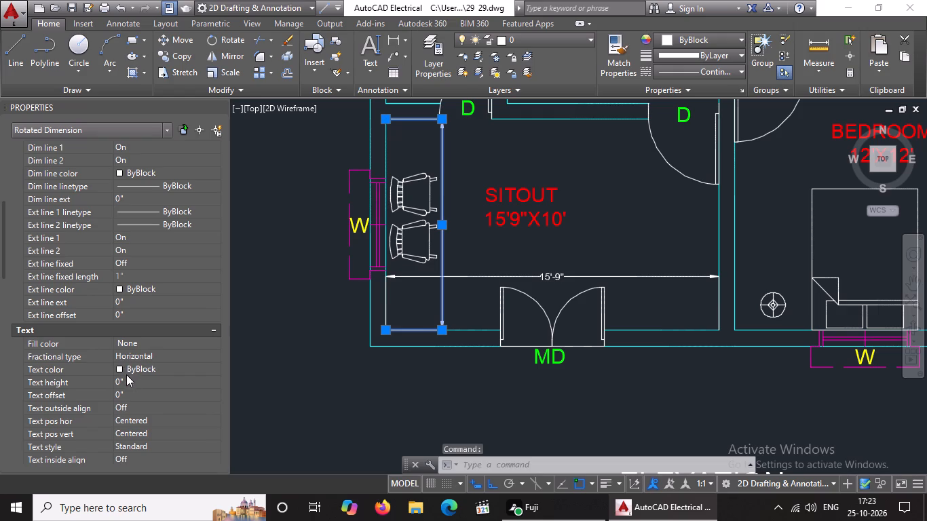
{"action": "left_click", "coordinate": [140, 383]}
{"action": "key", "text": "BackSpace"}
{"action": "key", "text": "BackSpace"}
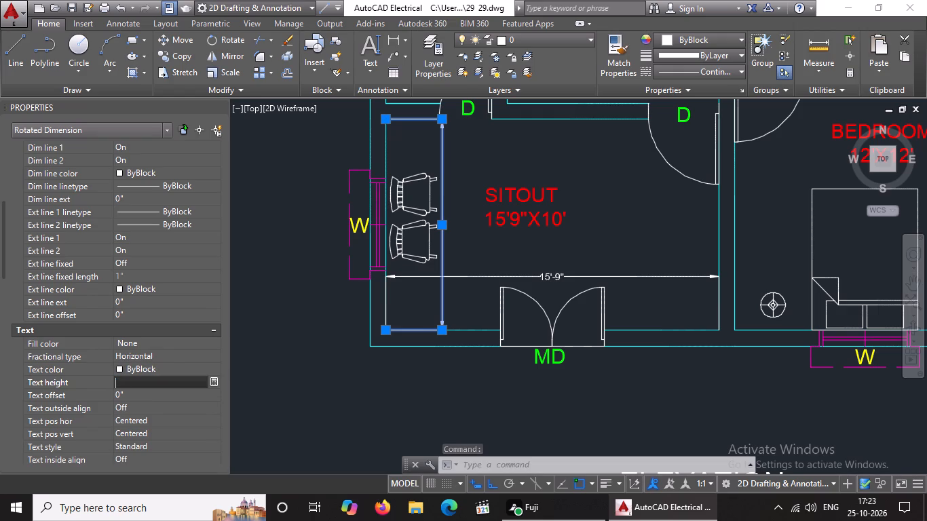
{"action": "key", "text": "4"}
{"action": "key", "text": "shift+quotedbl"}
{"action": "key", "text": "Return"}
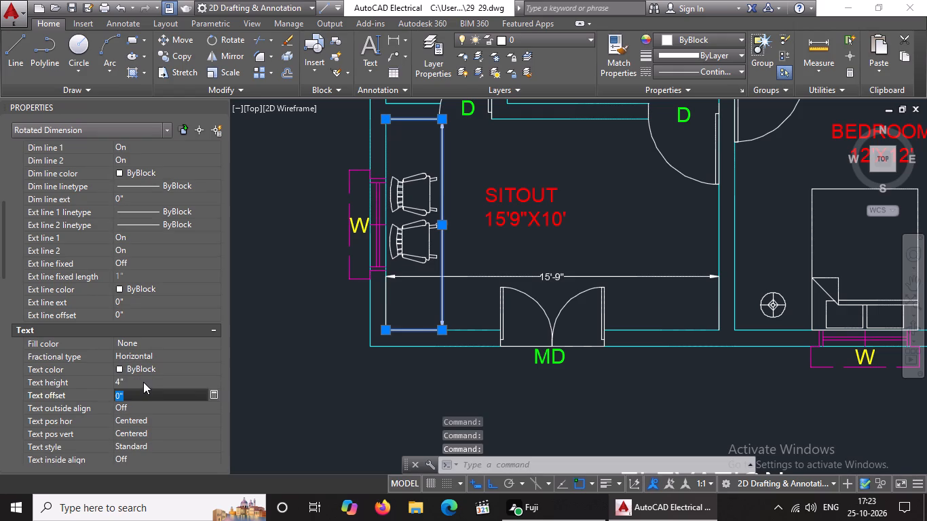
{"action": "key", "text": "Escape"}
Add a vertical linear dimension of the 12'X12' bedroom's inner depth along its east wall, placing its line between the bed and the sofa.
{"action": "scroll", "coordinate": [441, 307], "scroll_direction": "down", "scroll_amount": 2}
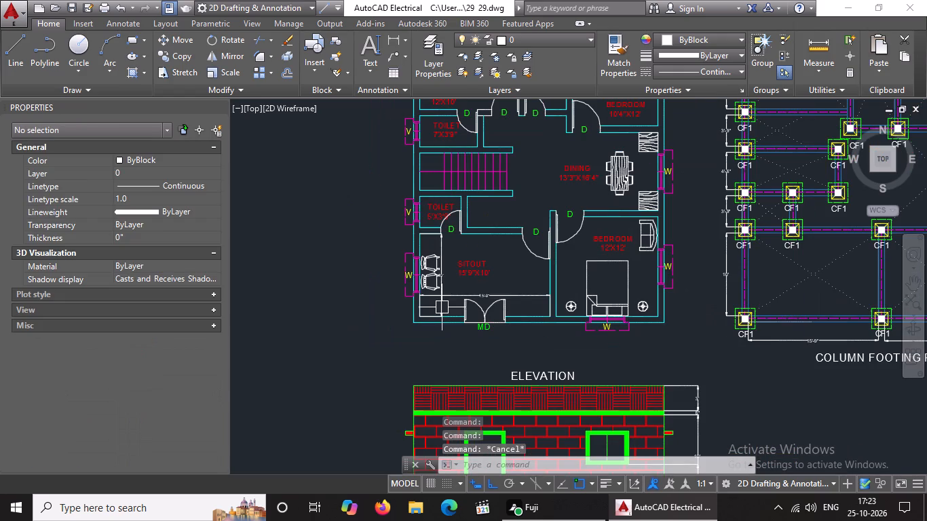
{"action": "scroll", "coordinate": [657, 291], "scroll_direction": "up", "scroll_amount": 1}
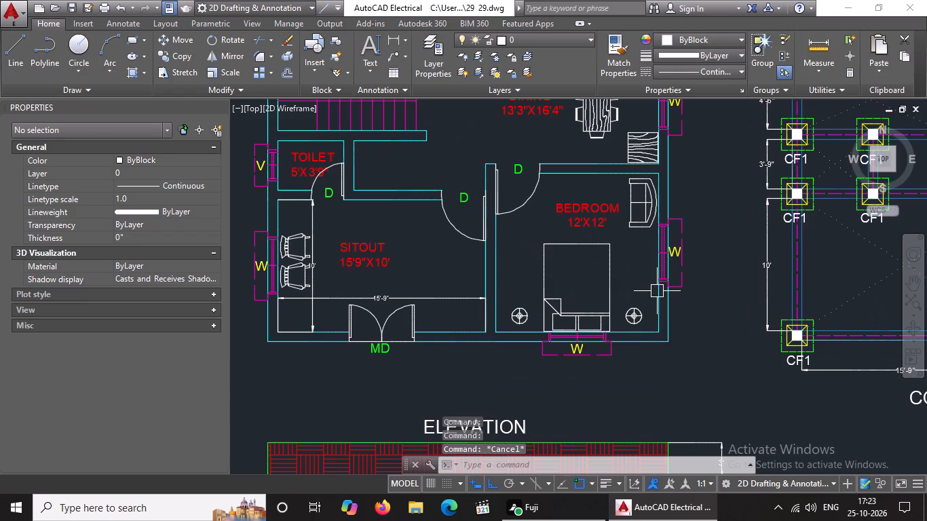
{"action": "key", "text": "Escape"}
{"action": "type", "text": "DIMLIN"}
{"action": "key", "text": "Return"}
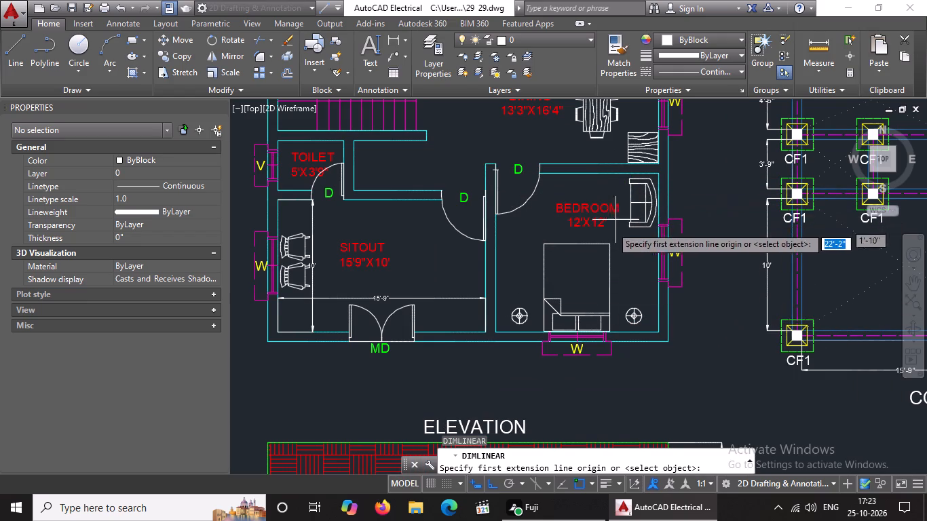
{"action": "left_click", "coordinate": [658, 331]}
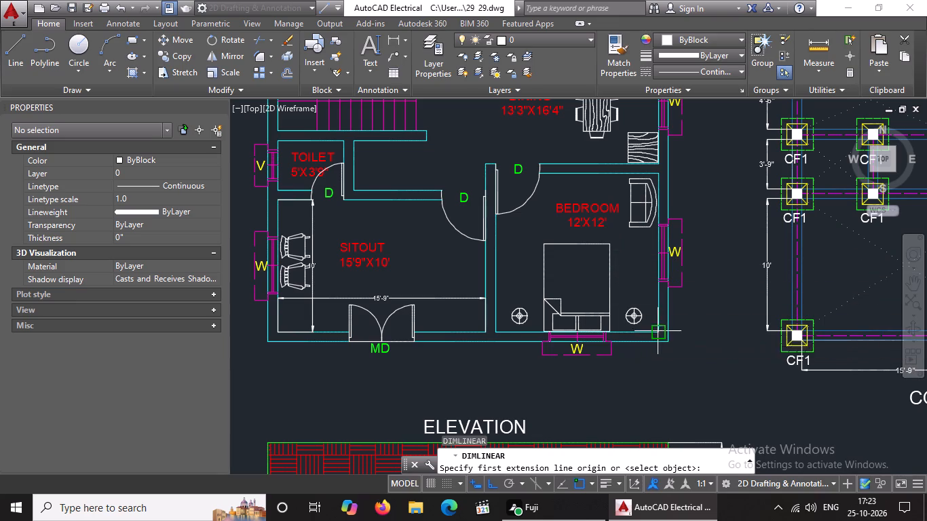
{"action": "left_click", "coordinate": [658, 176]}
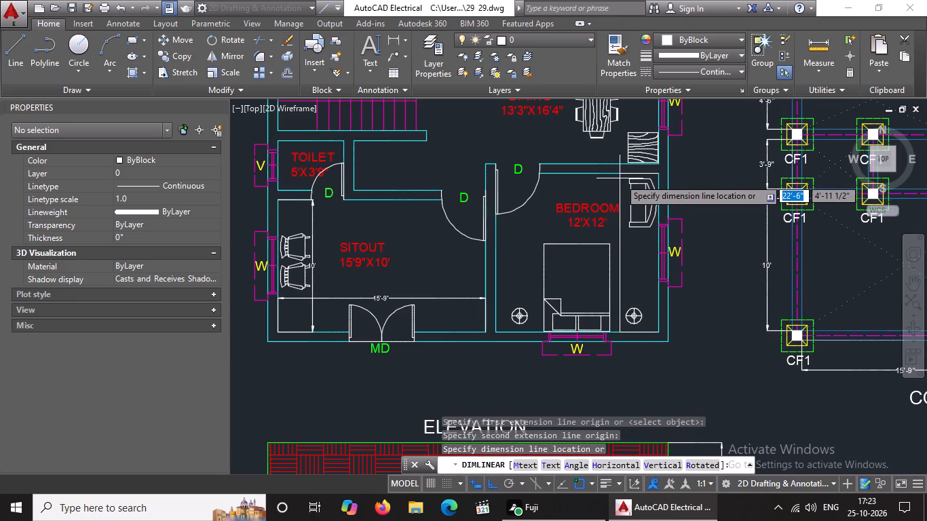
{"action": "left_click", "coordinate": [620, 178]}
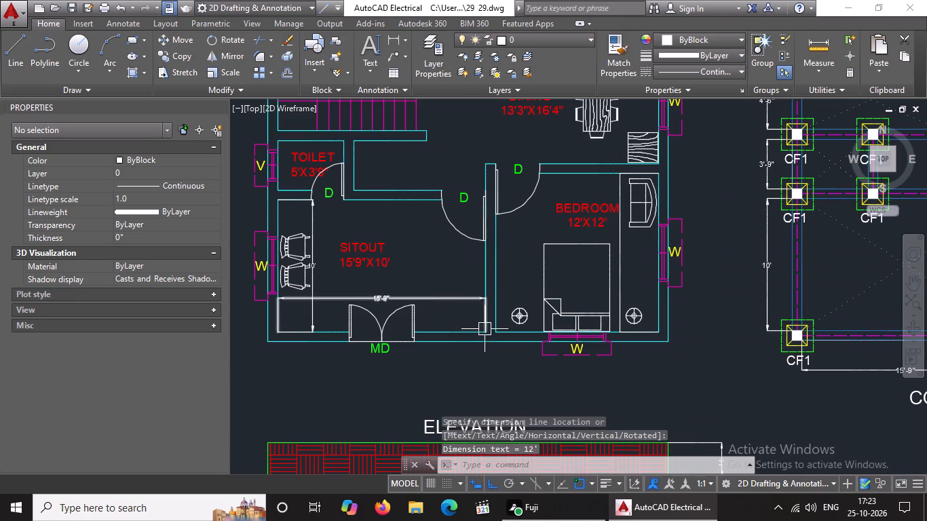
Add a horizontal linear dimension of the 12'X12' bedroom's inner width along the south wall, placing its line just north of the bedside tables.
{"action": "type", "text": "DIMLIN"}
{"action": "key", "text": "Return"}
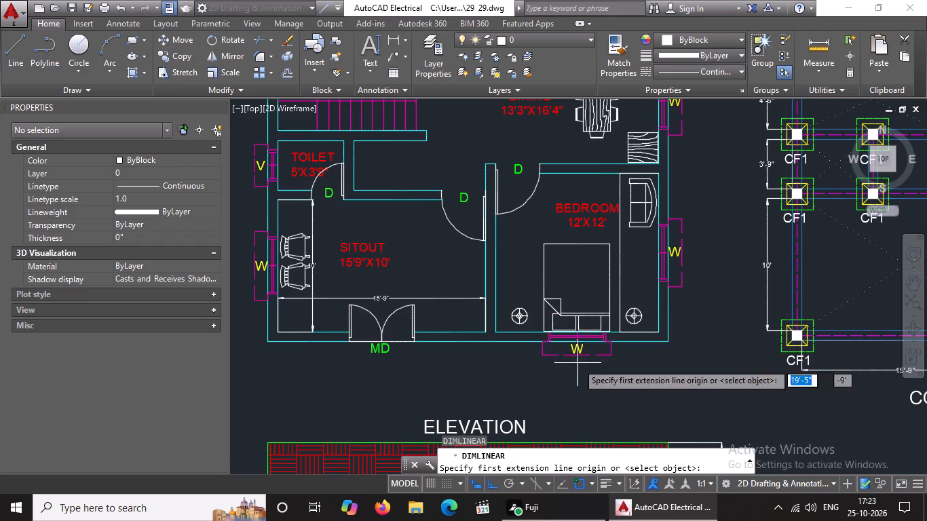
{"action": "left_click", "coordinate": [496, 332]}
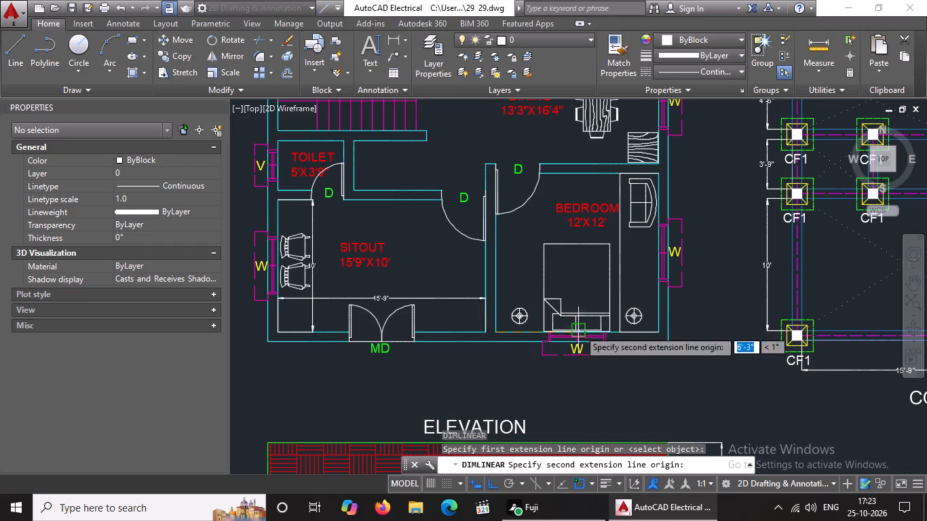
{"action": "left_click", "coordinate": [657, 331]}
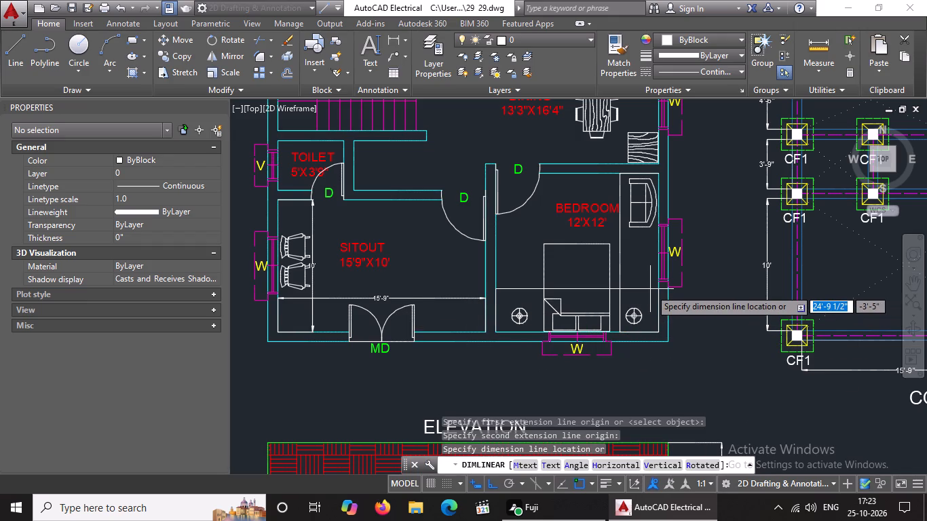
{"action": "left_click", "coordinate": [649, 293]}
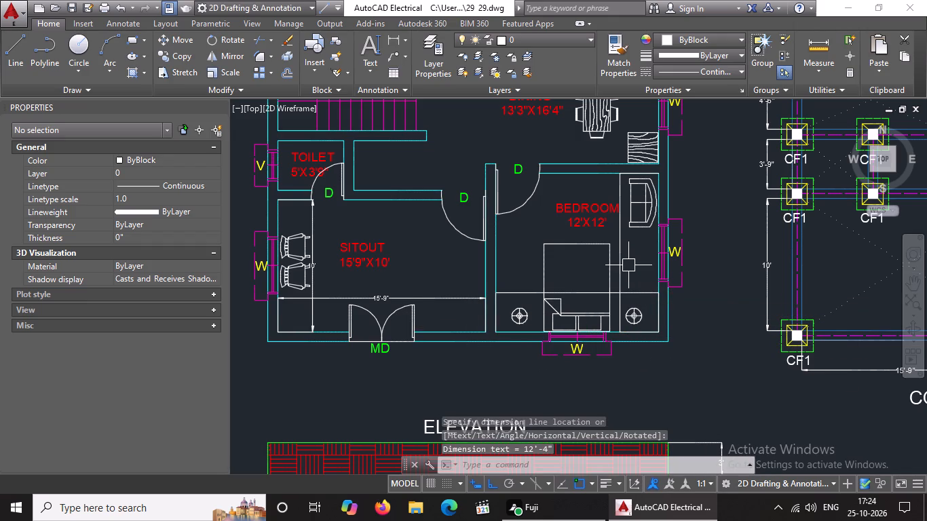
Set the arrow size of the 12'X12' bedroom's vertical depth dimension to 5".
{"action": "left_click", "coordinate": [622, 266]}
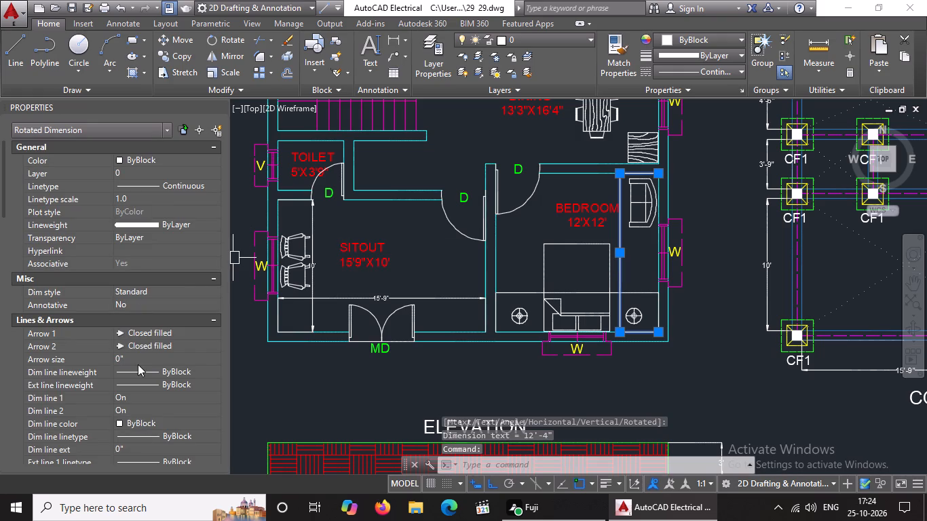
{"action": "left_click", "coordinate": [137, 358]}
{"action": "key", "text": "BackSpace"}
{"action": "key", "text": "BackSpace"}
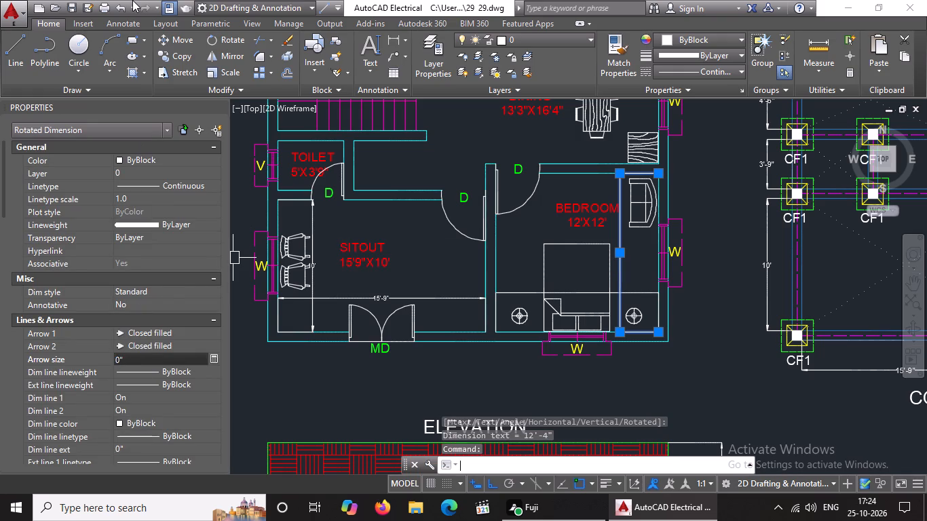
{"action": "key", "text": "BackSpace"}
{"action": "key", "text": "BackSpace"}
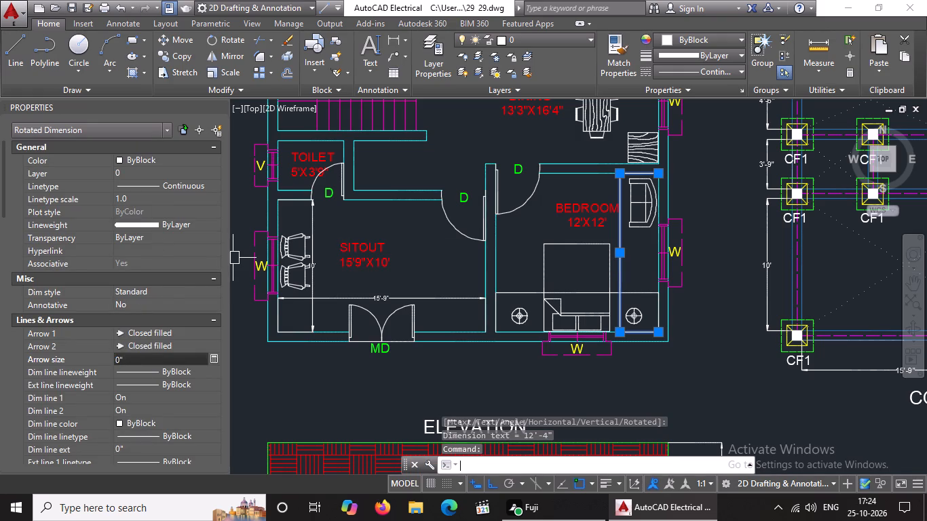
{"action": "left_click", "coordinate": [138, 357]}
{"action": "key", "text": "BackSpace"}
{"action": "key", "text": "BackSpace"}
{"action": "key", "text": "BackSpace"}
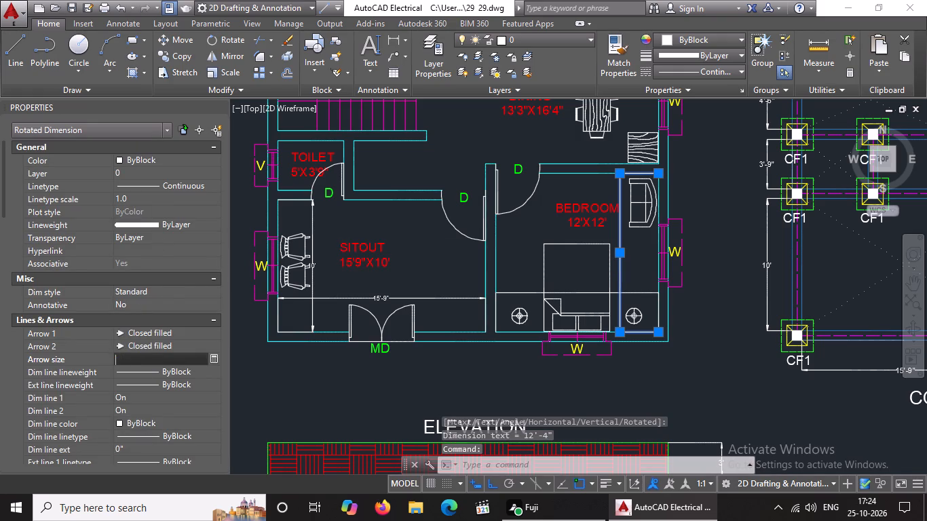
{"action": "key", "text": "5"}
{"action": "key", "text": "shift+quotedbl"}
{"action": "key", "text": "Return"}
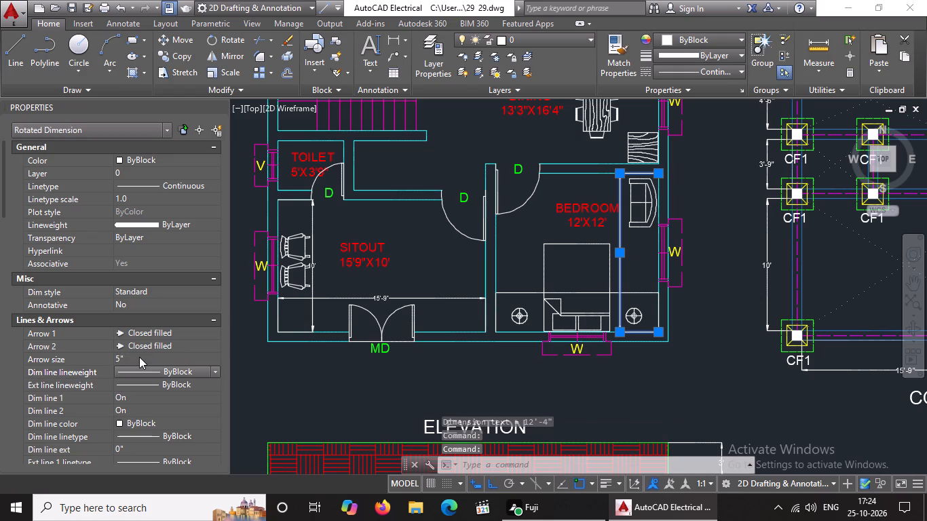
Set the text height of the 12'X12' bedroom's vertical depth dimension to 4".
{"action": "scroll", "coordinate": [140, 354], "scroll_direction": "down", "scroll_amount": 4}
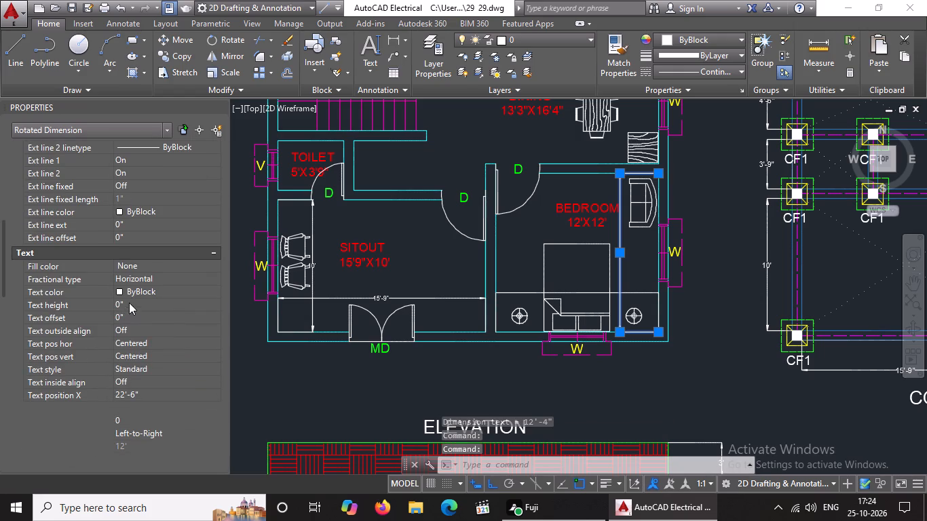
{"action": "left_click", "coordinate": [130, 302]}
{"action": "key", "text": "BackSpace"}
{"action": "key", "text": "BackSpace"}
{"action": "key", "text": "BackSpace"}
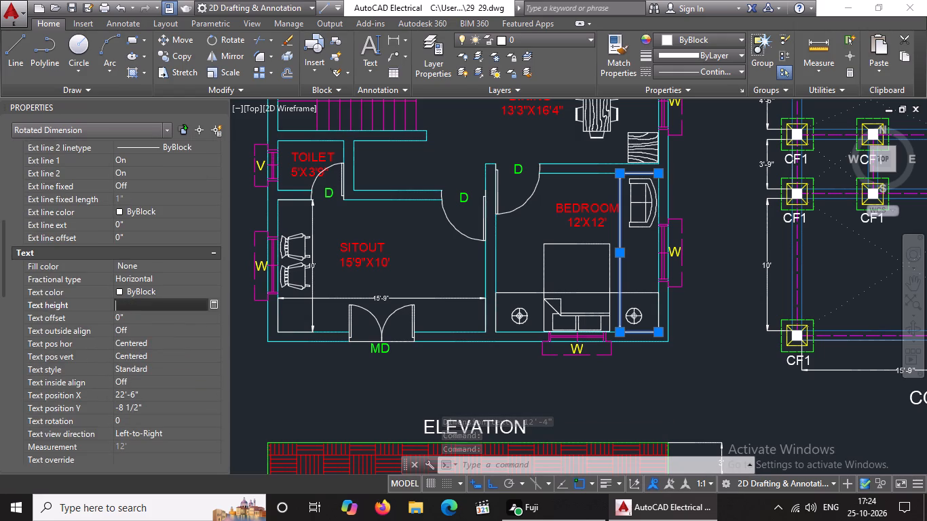
{"action": "key", "text": "3"}
{"action": "key", "text": "BackSpace"}
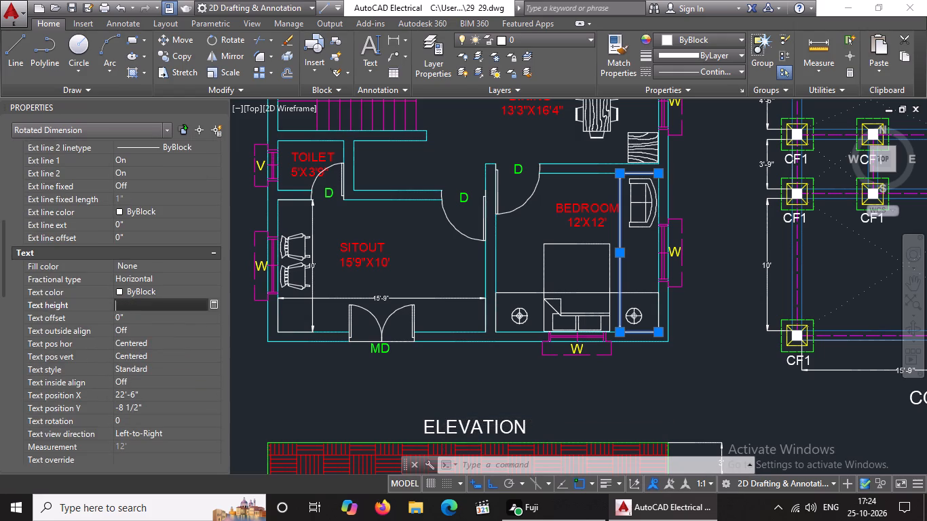
{"action": "key", "text": "4"}
{"action": "key", "text": "shift+quotedbl"}
{"action": "key", "text": "Return"}
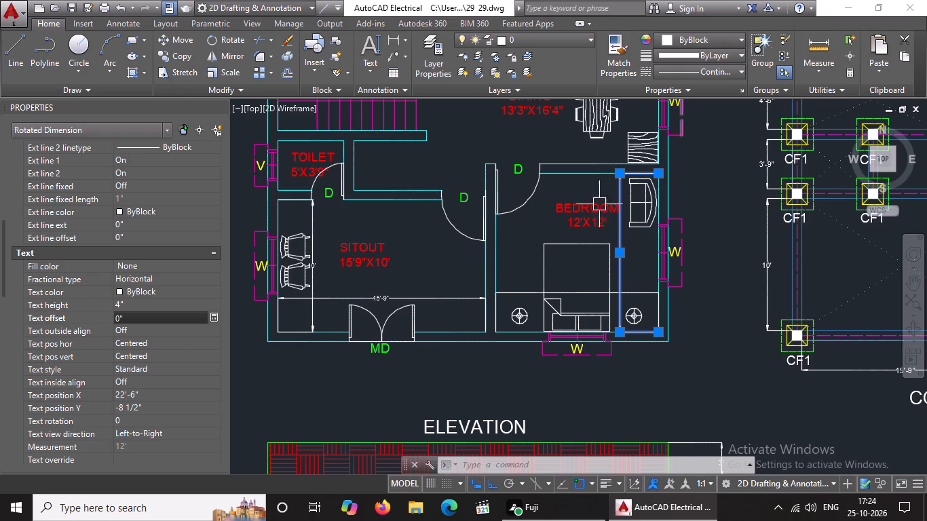
Set the arrow size of the 12'X12' bedroom's horizontal width dimension to 5".
{"action": "left_click", "coordinate": [516, 295]}
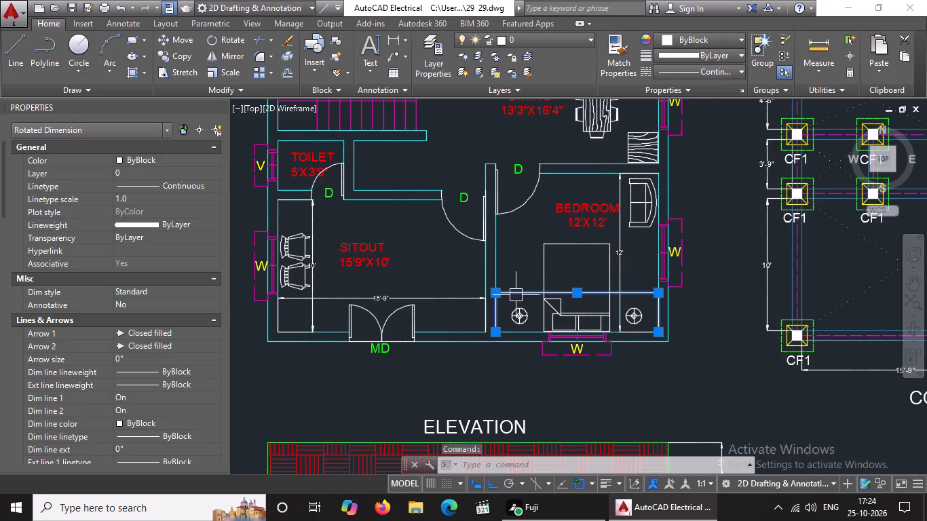
{"action": "left_click", "coordinate": [139, 355]}
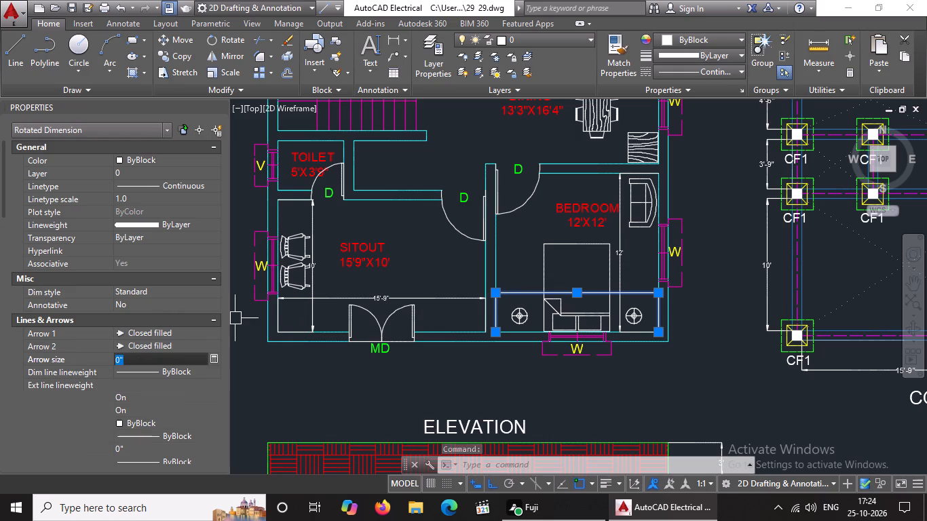
{"action": "key", "text": "BackSpace"}
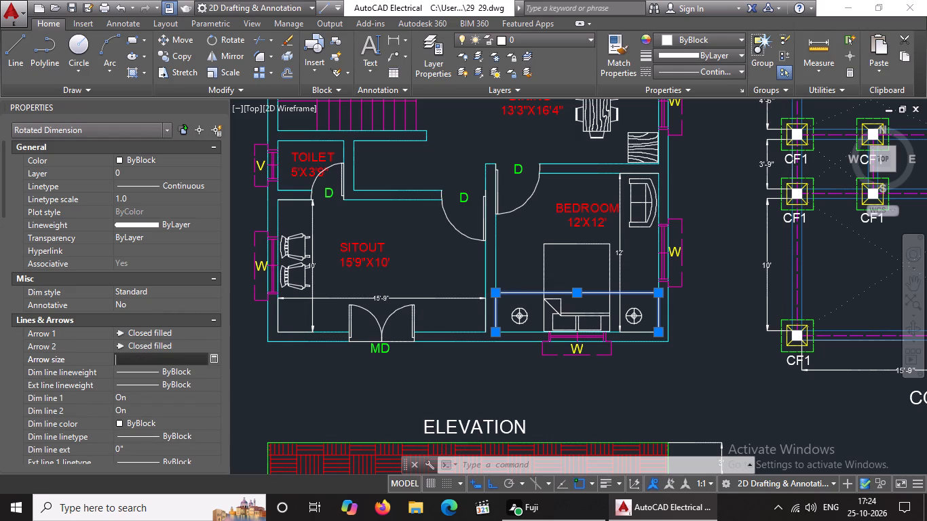
{"action": "type", "text": "5\""}
{"action": "key", "text": "Return"}
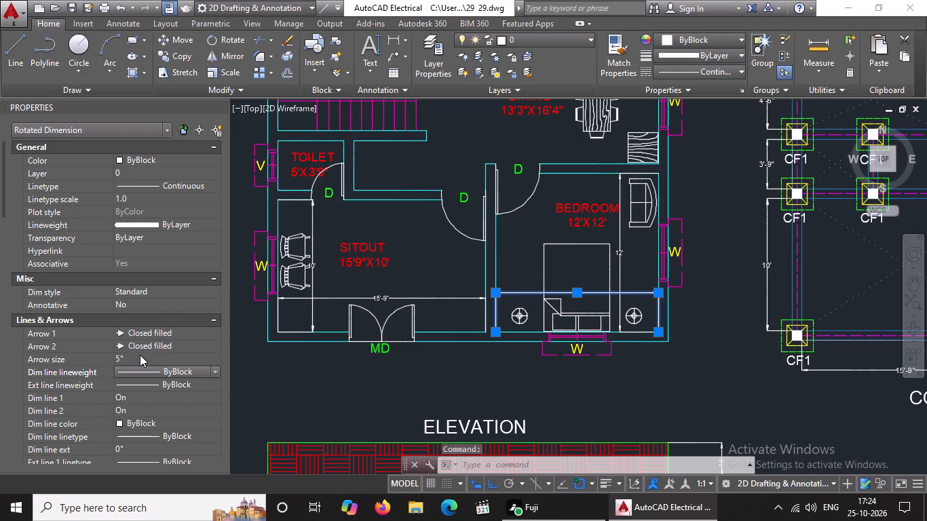
Set the text height of the 12'X12' bedroom's horizontal width dimension to 4".
{"action": "scroll", "coordinate": [140, 355], "scroll_direction": "down", "scroll_amount": 4}
{"action": "left_click", "coordinate": [141, 307]}
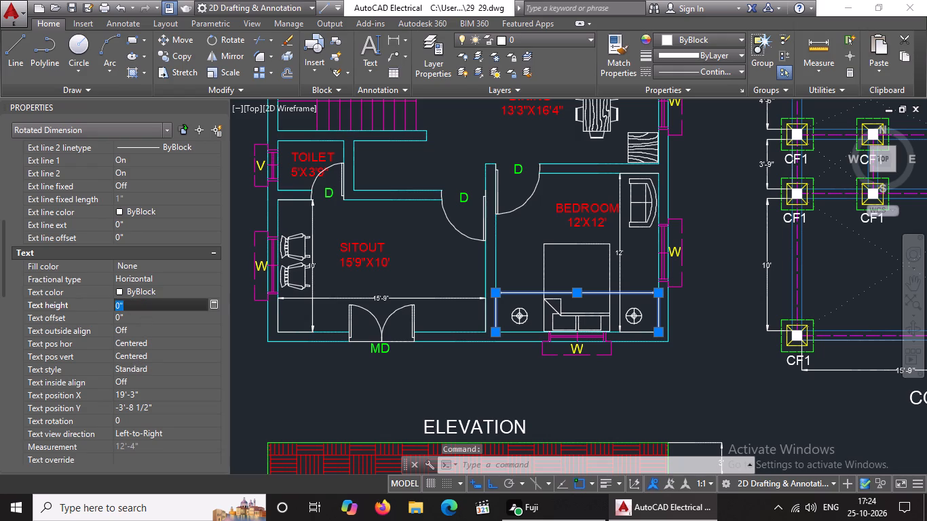
{"action": "key", "text": "BackSpace"}
{"action": "key", "text": "BackSpace"}
{"action": "key", "text": "BackSpace"}
{"action": "key", "text": "4"}
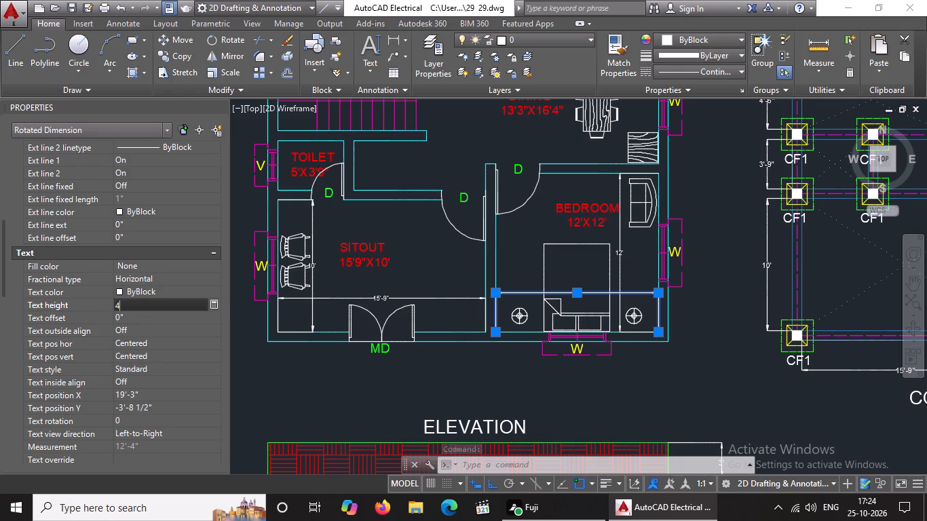
{"action": "key", "text": "shift+quotedbl"}
{"action": "key", "text": "Return"}
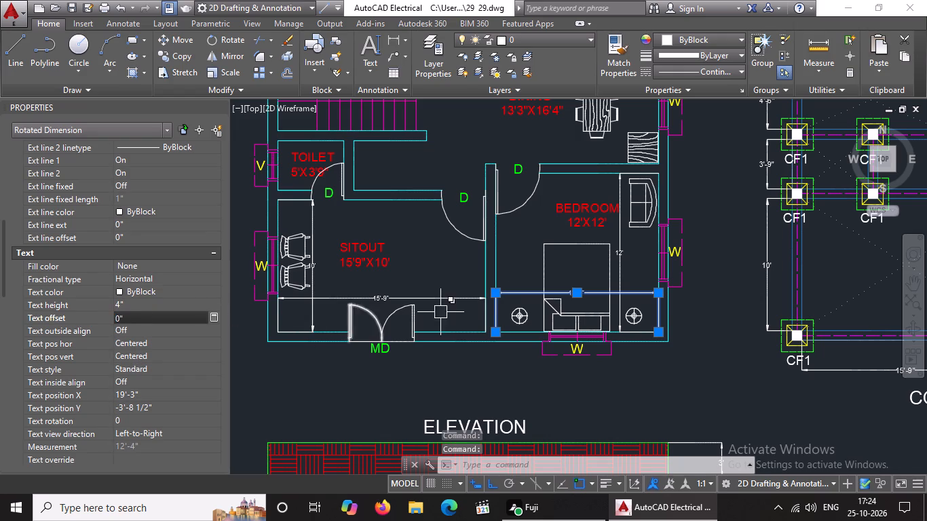
{"action": "key", "text": "Escape"}
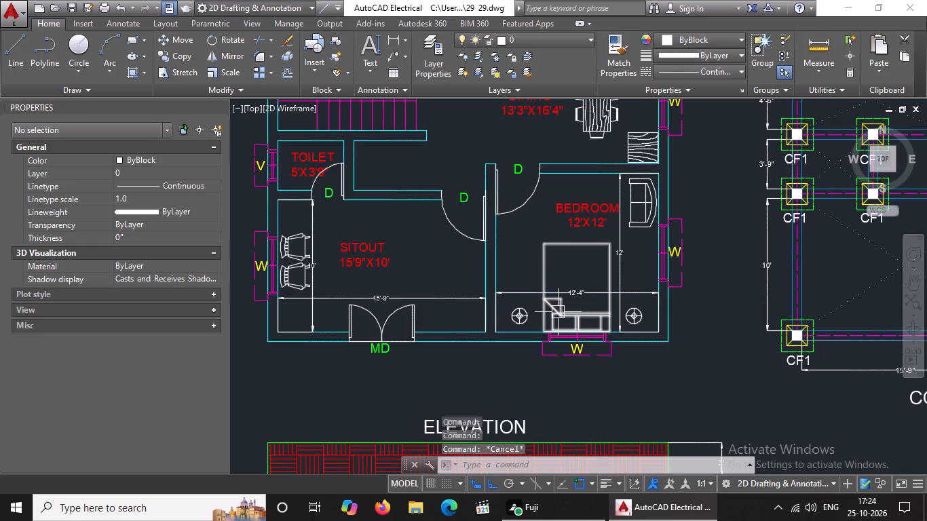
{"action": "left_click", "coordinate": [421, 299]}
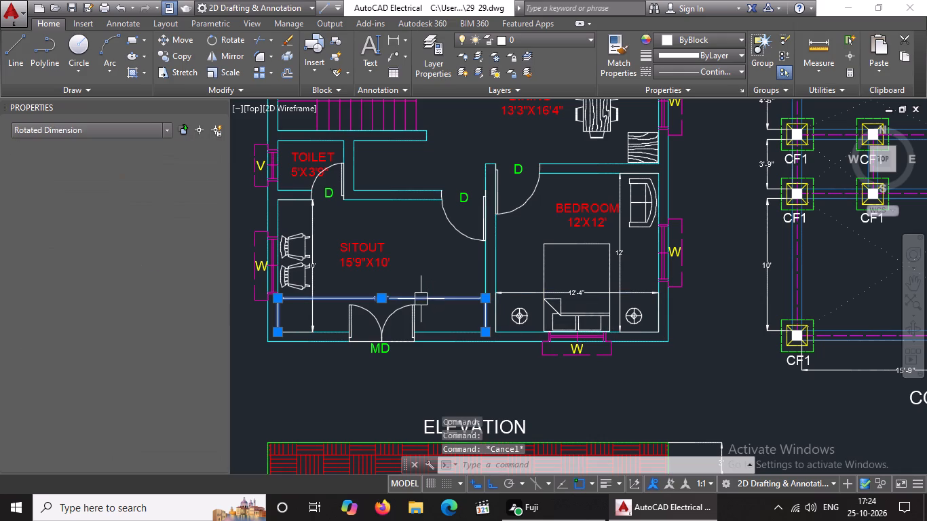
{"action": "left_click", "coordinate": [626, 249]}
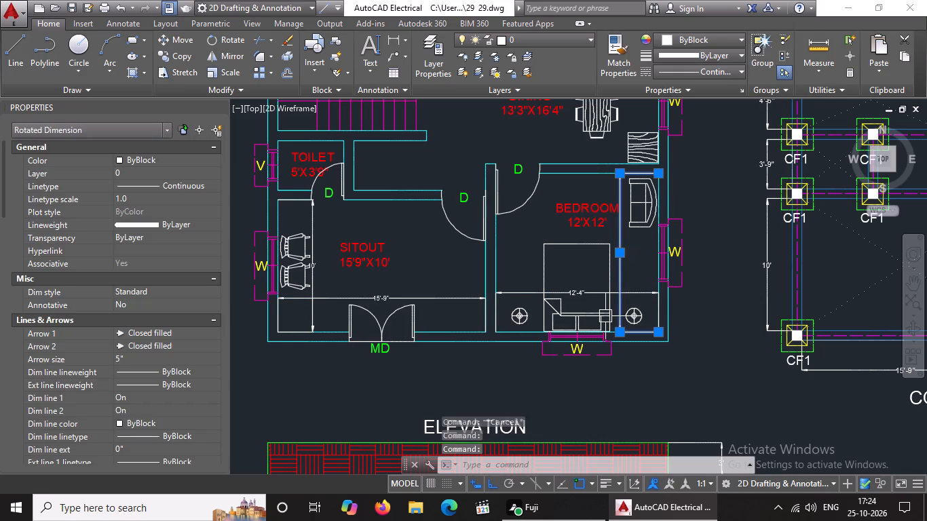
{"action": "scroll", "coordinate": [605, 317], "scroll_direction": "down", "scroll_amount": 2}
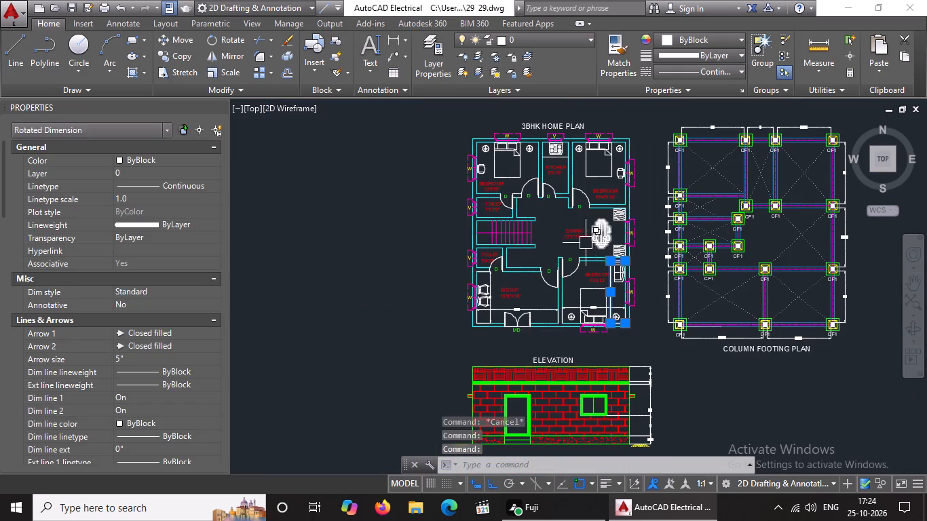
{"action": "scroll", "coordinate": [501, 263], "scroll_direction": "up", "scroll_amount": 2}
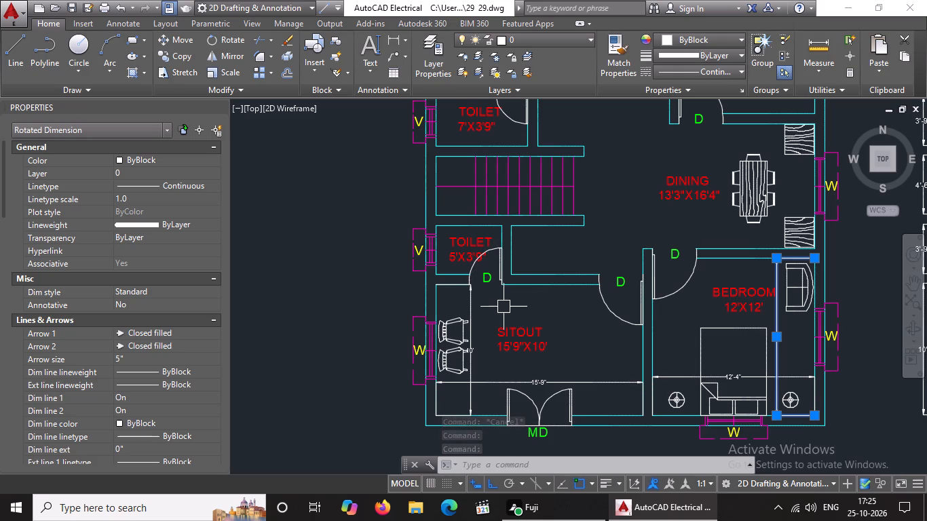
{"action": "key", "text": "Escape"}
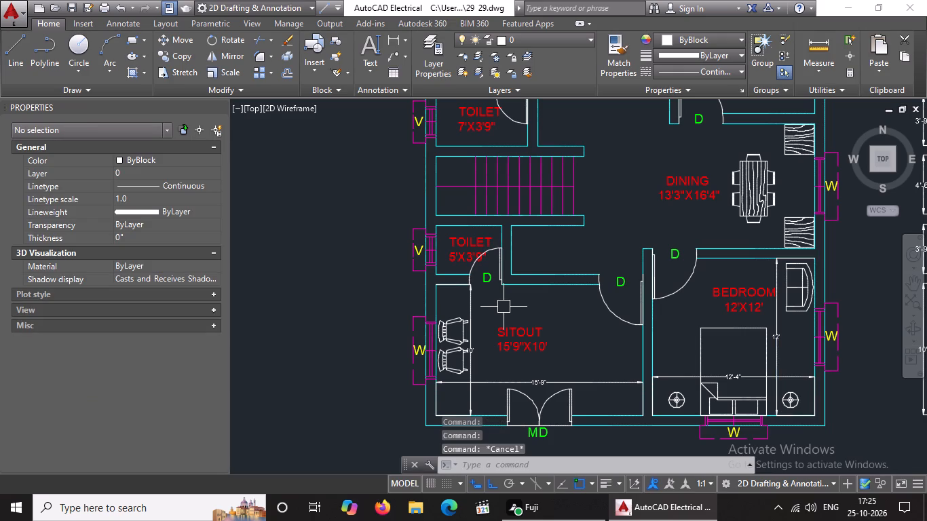
Add a vertical linear dimension of the 5'X3'9" toilet's inner depth along its west wall, placing its line just inside the room.
{"action": "type", "text": "DIMLIN"}
{"action": "key", "text": "Return"}
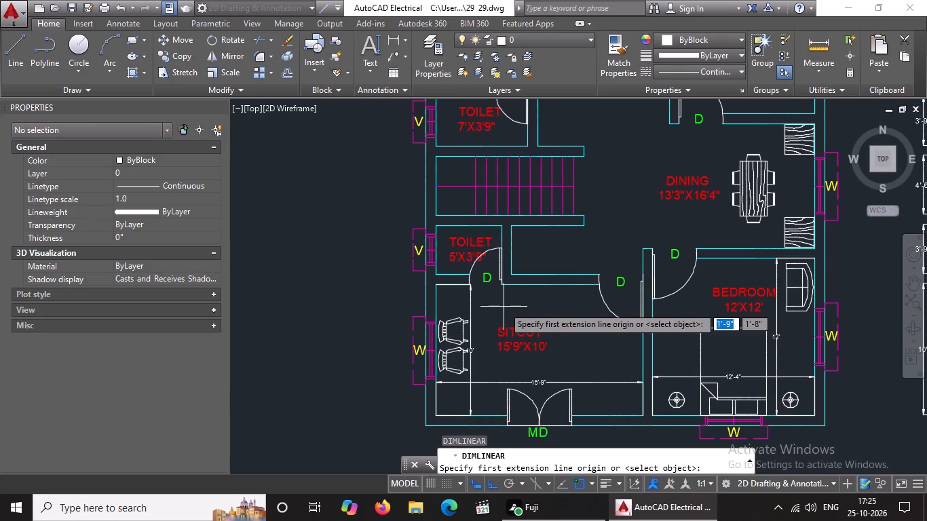
{"action": "scroll", "coordinate": [438, 276], "scroll_direction": "up", "scroll_amount": 1}
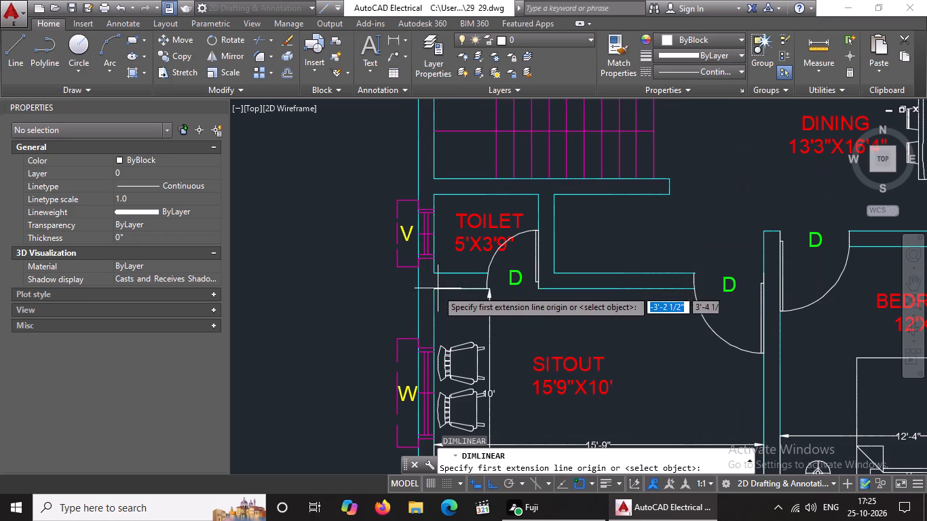
{"action": "left_click", "coordinate": [434, 272]}
{"action": "left_click", "coordinate": [438, 193]}
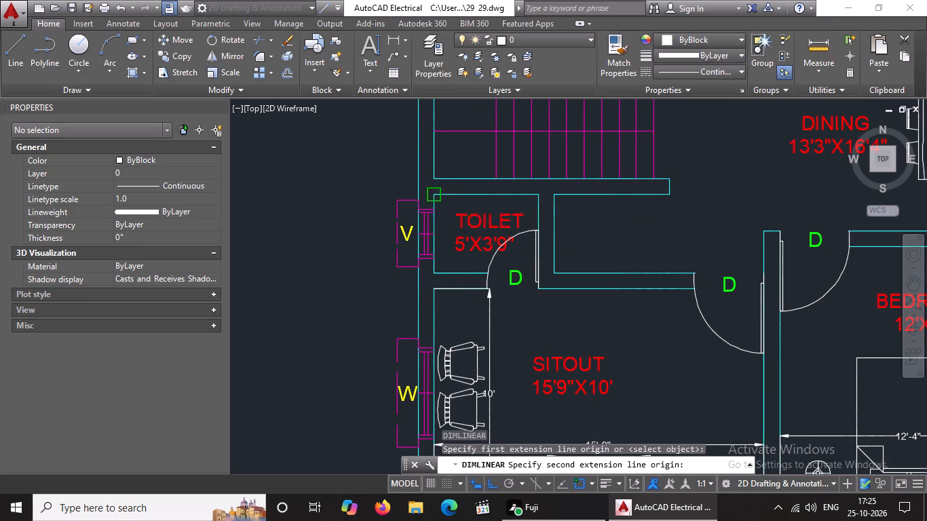
{"action": "left_click", "coordinate": [455, 207]}
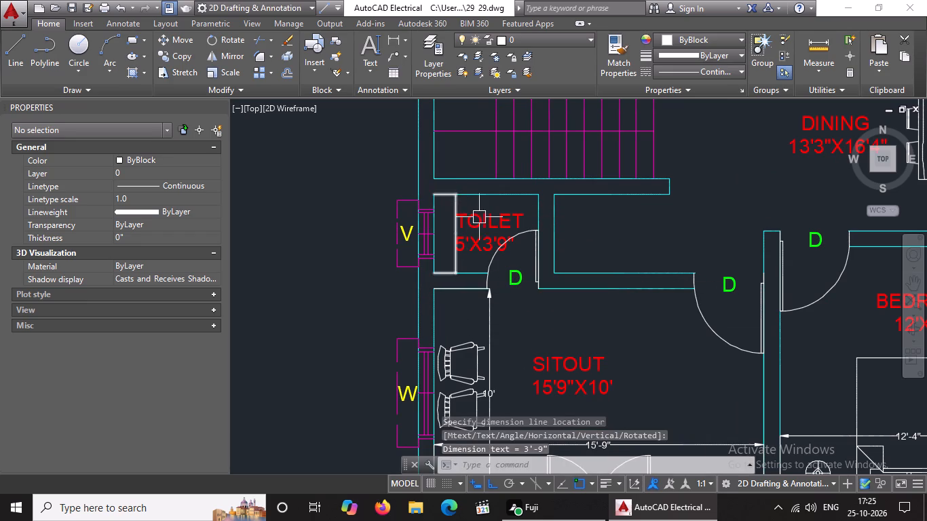
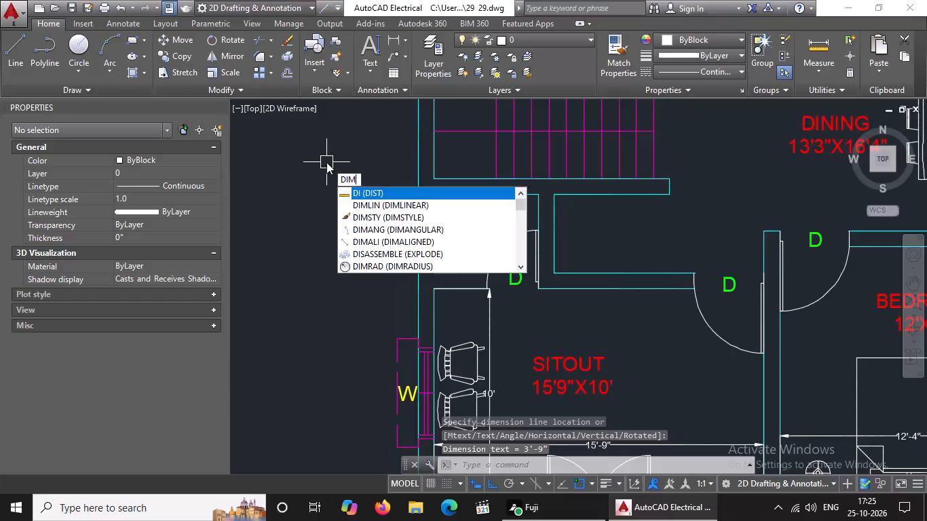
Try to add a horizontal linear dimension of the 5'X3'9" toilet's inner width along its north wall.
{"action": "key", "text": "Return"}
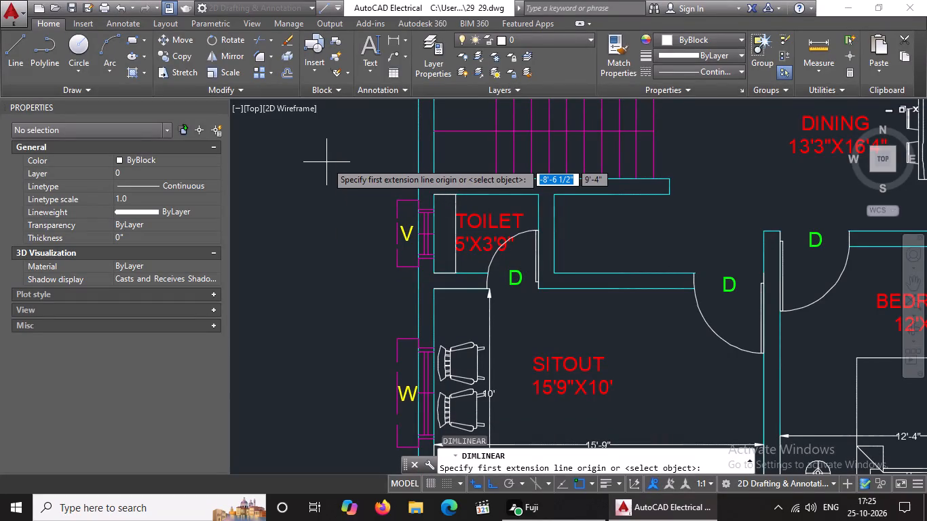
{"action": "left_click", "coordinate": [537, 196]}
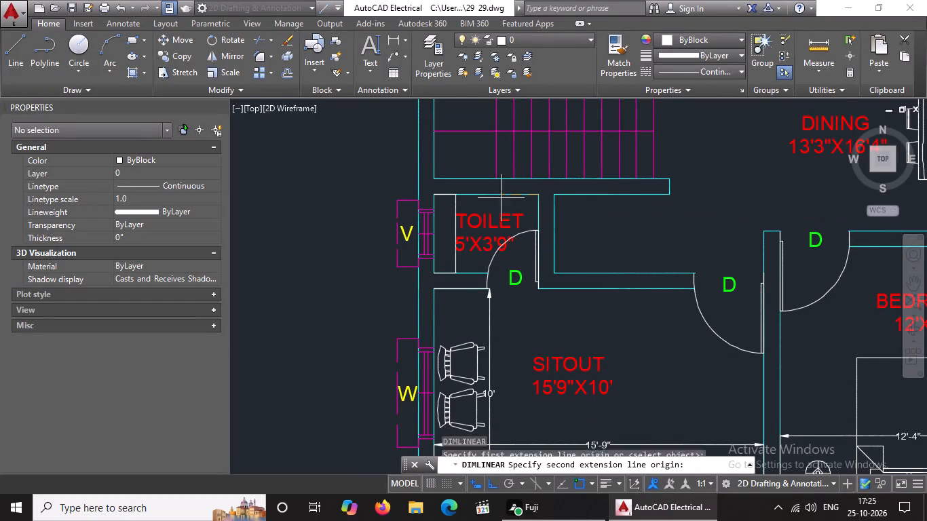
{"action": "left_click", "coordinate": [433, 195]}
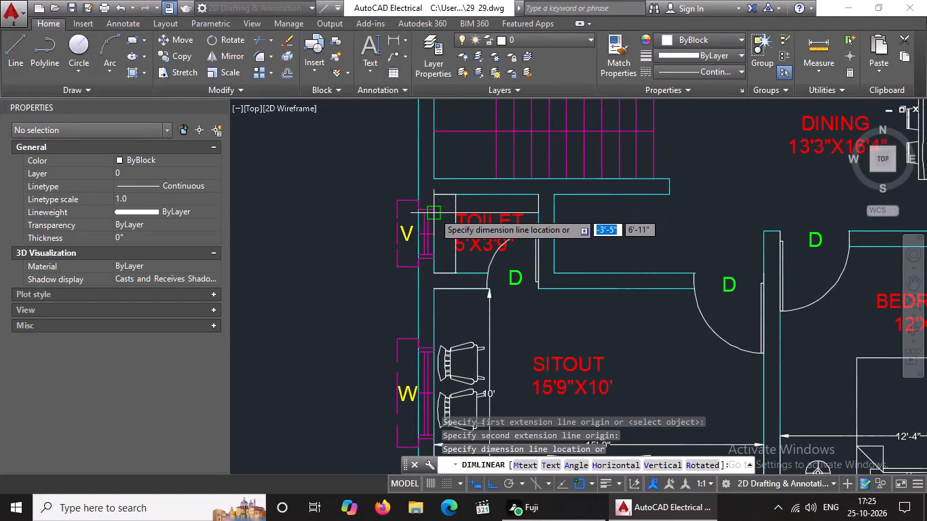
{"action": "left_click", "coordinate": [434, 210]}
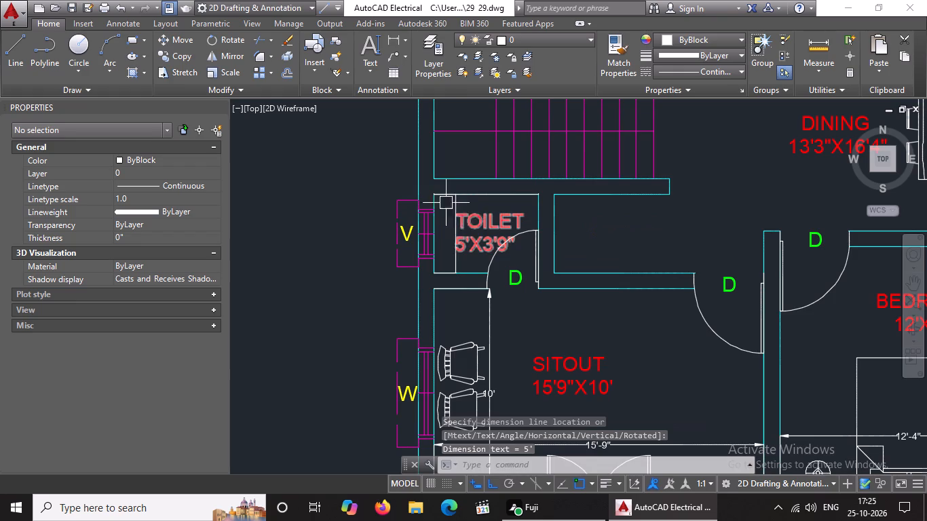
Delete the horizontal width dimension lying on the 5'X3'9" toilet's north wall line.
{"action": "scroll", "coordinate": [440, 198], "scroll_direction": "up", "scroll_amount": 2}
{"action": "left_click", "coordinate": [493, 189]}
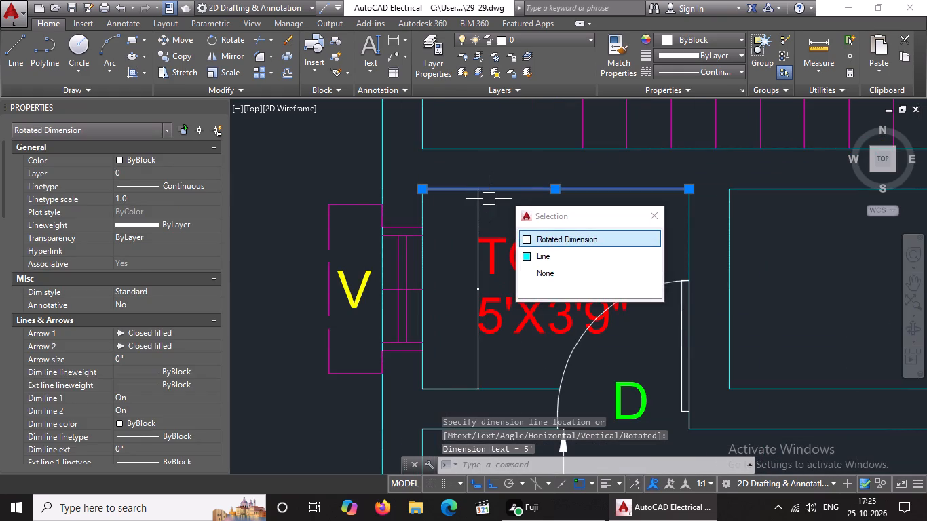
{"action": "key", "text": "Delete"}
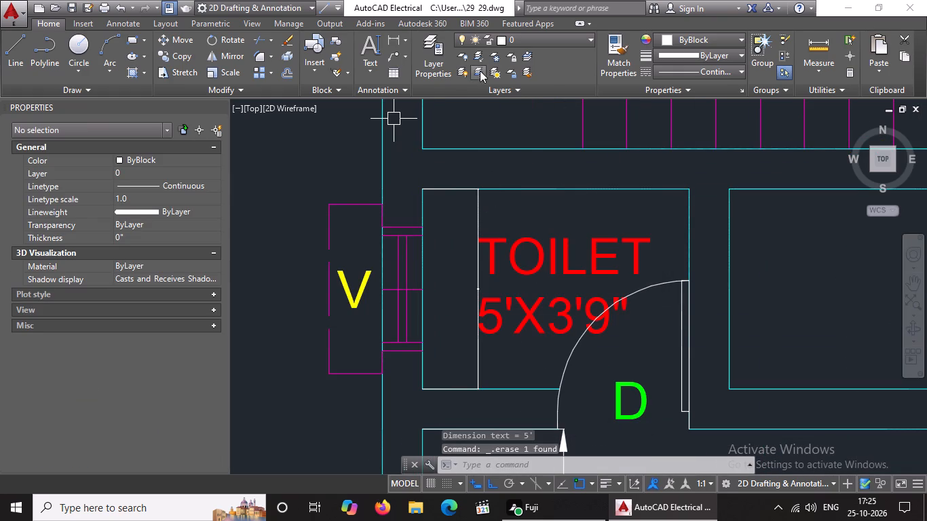
Add a horizontal linear dimension of the 5'X3'9" toilet's inner width, placing its line inside the room, just south of the north wall.
{"action": "left_click", "coordinate": [393, 35]}
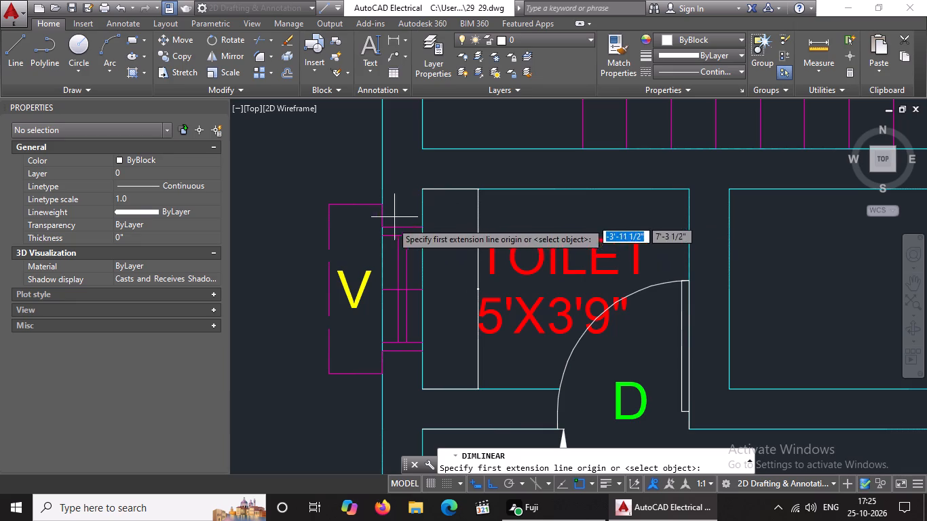
{"action": "left_click", "coordinate": [421, 190]}
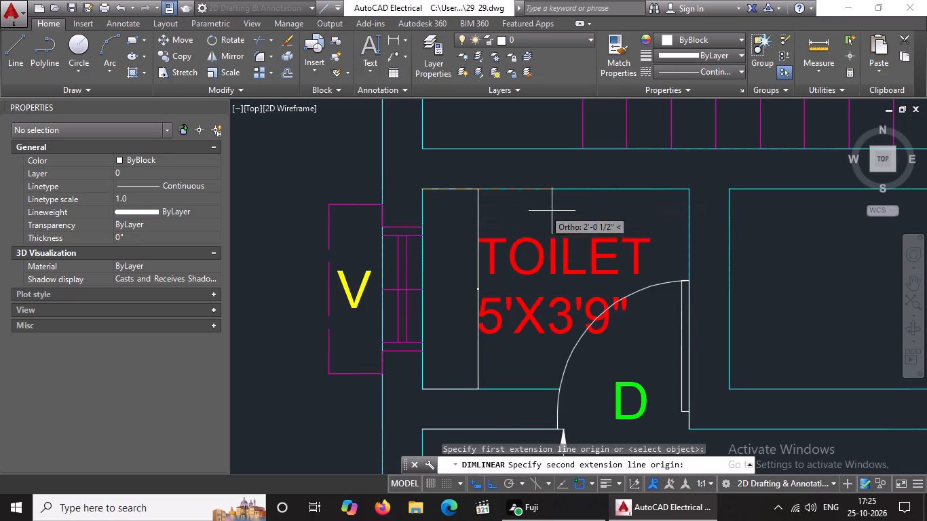
{"action": "left_click", "coordinate": [688, 190]}
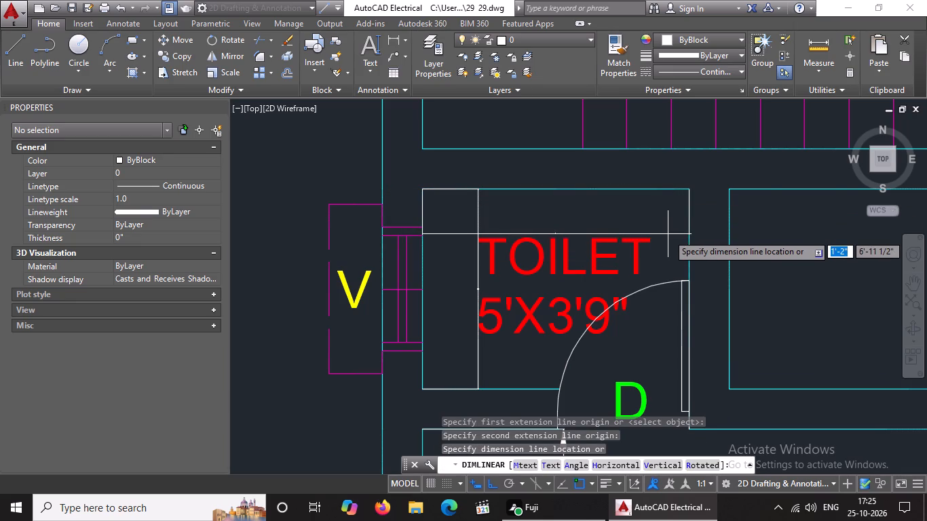
{"action": "left_click", "coordinate": [668, 234]}
Set the arrow size of the 5'X3'9" toilet's vertical depth dimension to 5".
{"action": "left_click", "coordinate": [477, 280]}
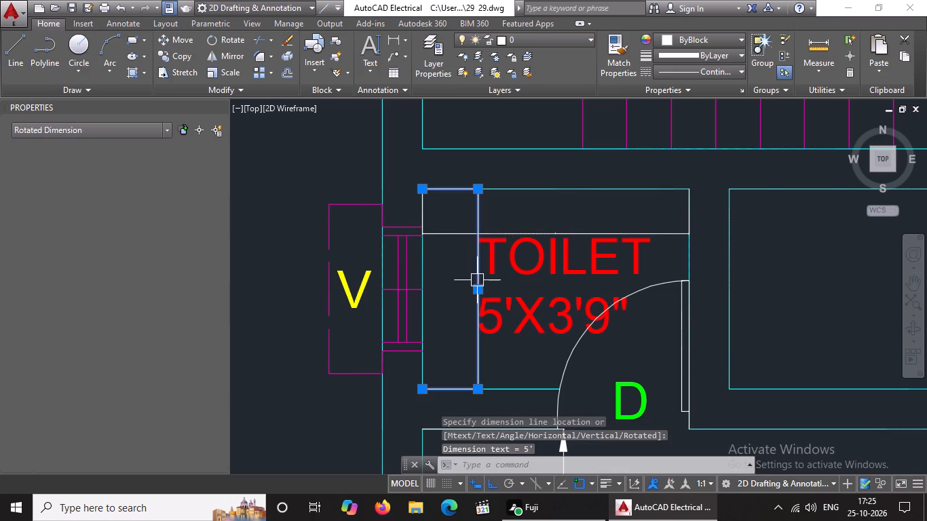
{"action": "scroll", "coordinate": [183, 267], "scroll_direction": "down", "scroll_amount": 1}
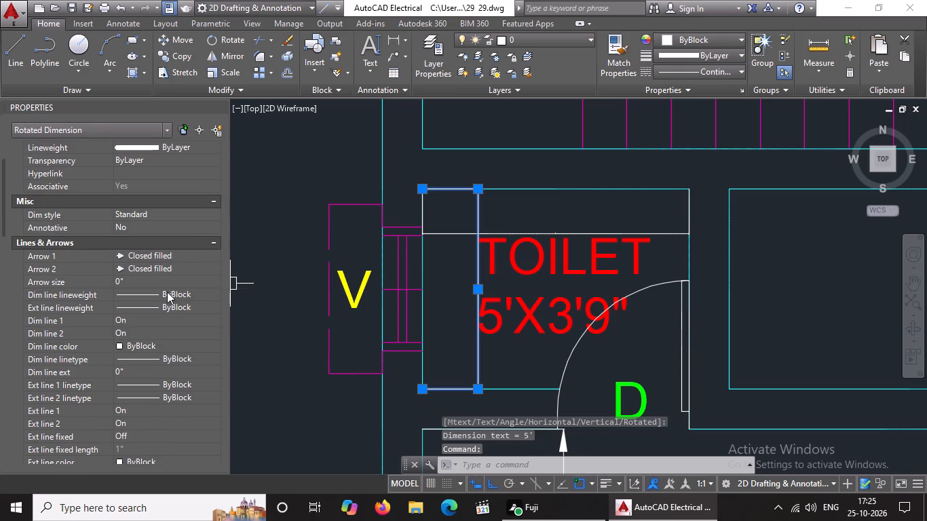
{"action": "left_click", "coordinate": [141, 276]}
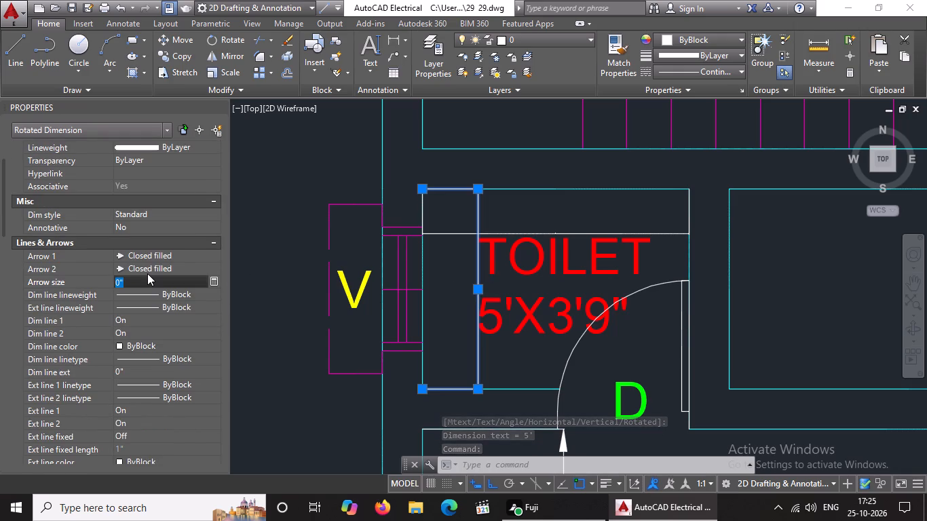
{"action": "key", "text": "BackSpace"}
{"action": "key", "text": "BackSpace"}
{"action": "type", "text": "5\""}
{"action": "key", "text": "Return"}
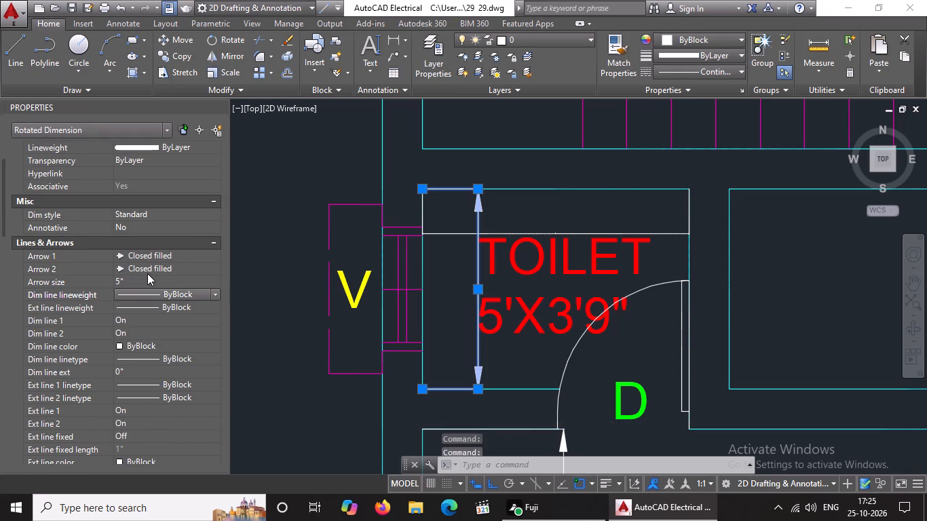
Set the text height of the 5'X3'9" toilet's vertical depth dimension to 4".
{"action": "scroll", "coordinate": [149, 273], "scroll_direction": "down", "scroll_amount": 3}
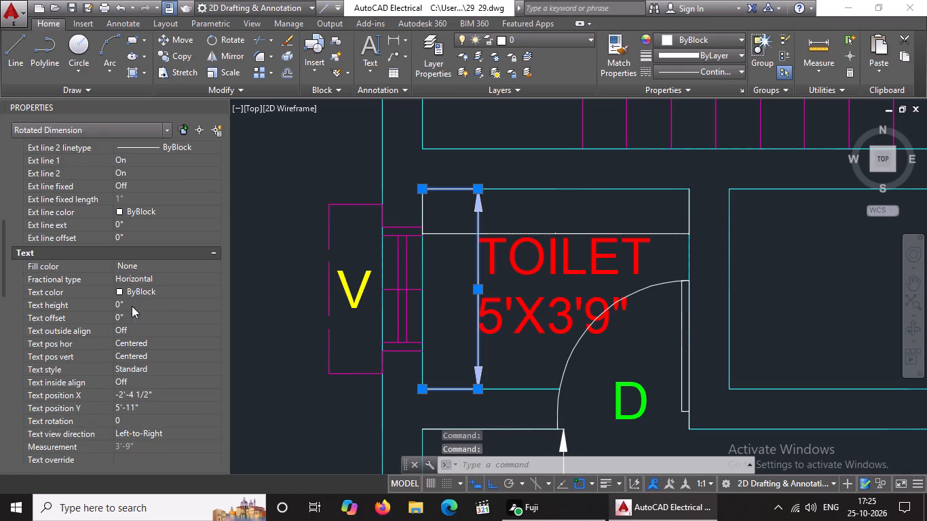
{"action": "left_click", "coordinate": [132, 306]}
{"action": "key", "text": "BackSpace"}
{"action": "key", "text": "BackSpace"}
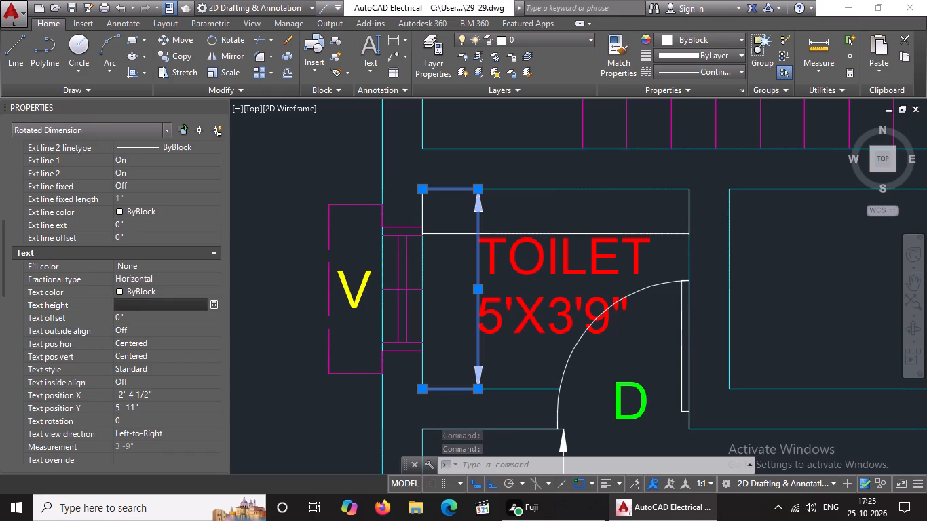
{"action": "key", "text": "4"}
{"action": "key", "text": "shift+quotedbl"}
{"action": "key", "text": "Return"}
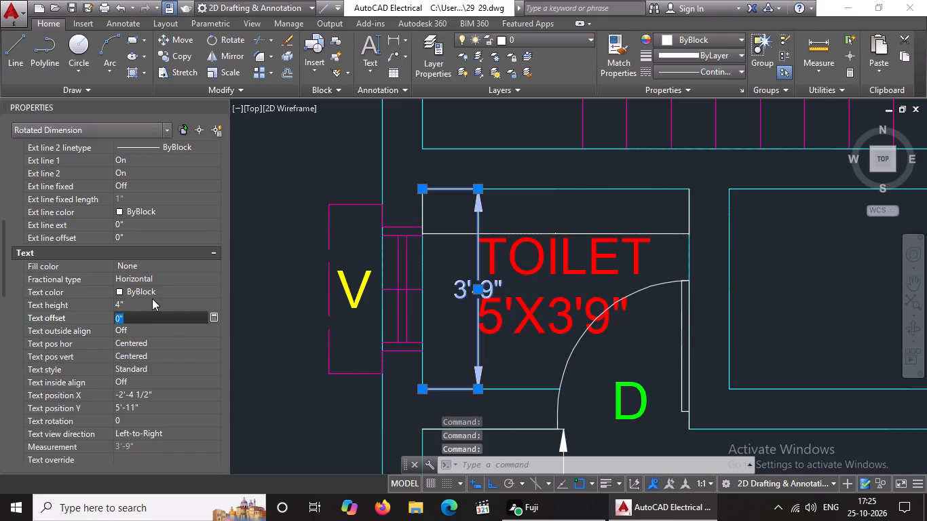
Set the arrow size of the 5'X3'9" toilet's horizontal width dimension to 5".
{"action": "left_click", "coordinate": [656, 234]}
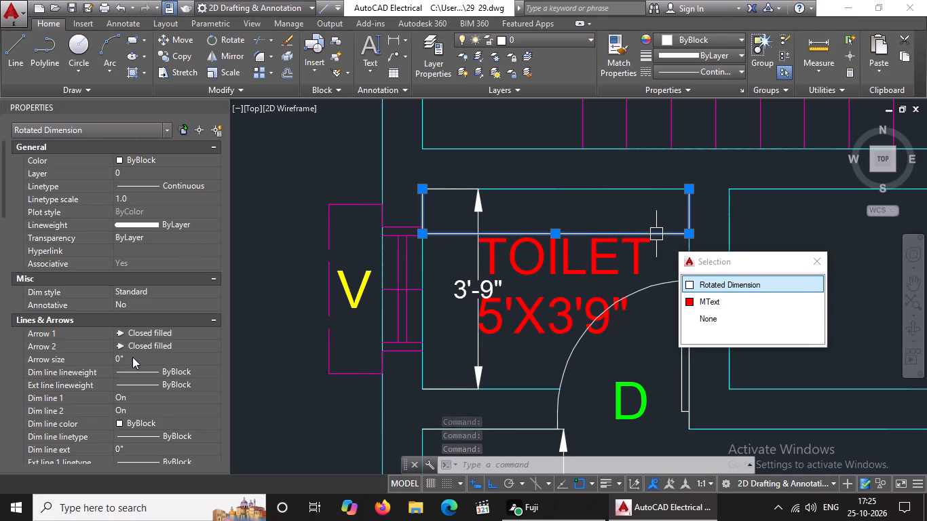
{"action": "left_click", "coordinate": [132, 357]}
{"action": "key", "text": "BackSpace"}
{"action": "key", "text": "BackSpace"}
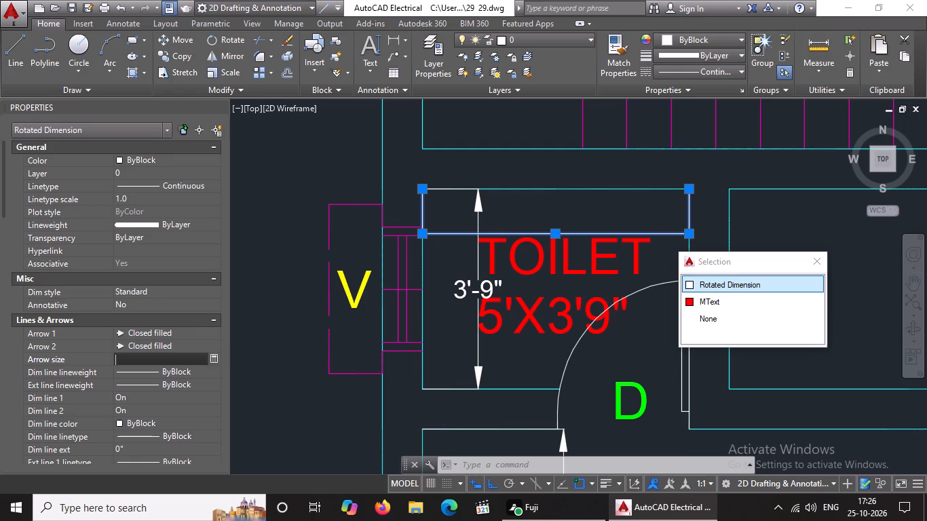
{"action": "key", "text": "5"}
{"action": "key", "text": "shift+quotedbl"}
{"action": "key", "text": "Return"}
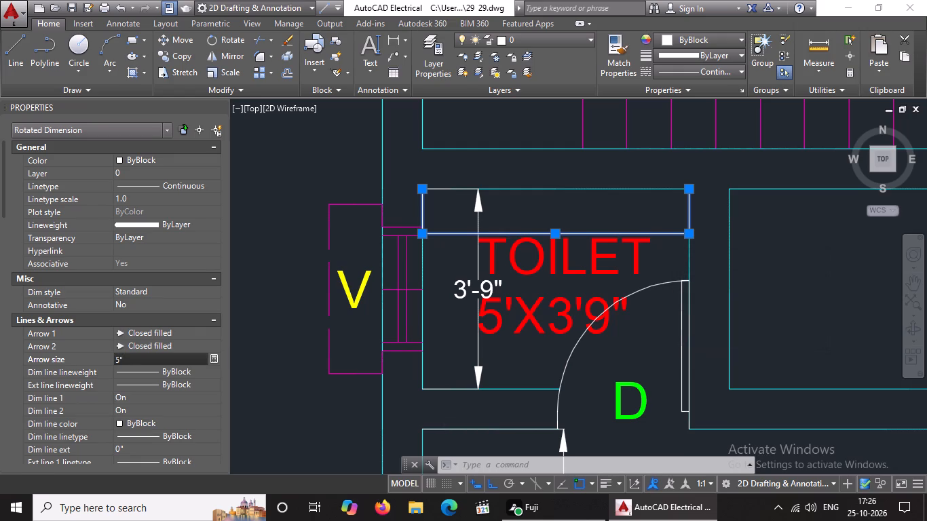
Set the text height of the 5'X3'9" toilet's horizontal width dimension to 4" and clear the selection.
{"action": "scroll", "coordinate": [133, 356], "scroll_direction": "down", "scroll_amount": 3}
{"action": "left_click", "coordinate": [141, 391]}
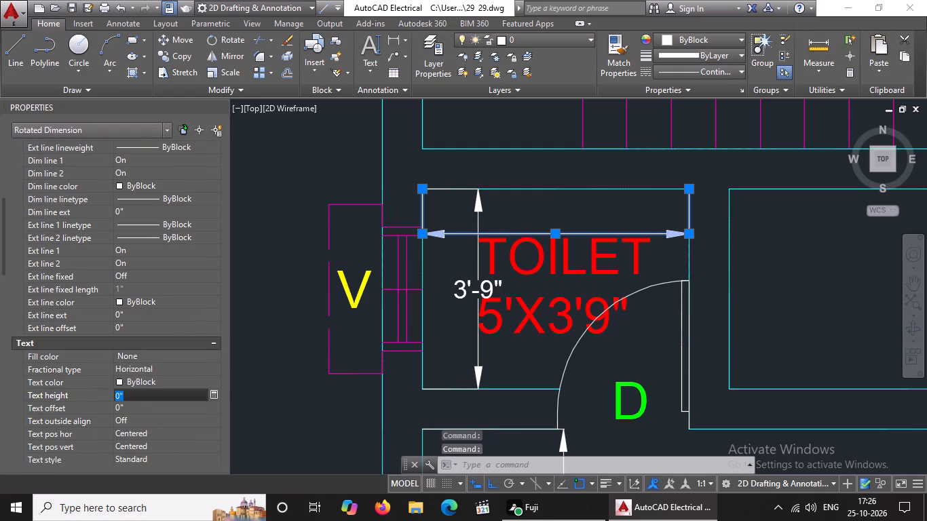
{"action": "key", "text": "BackSpace"}
{"action": "key", "text": "BackSpace"}
{"action": "key", "text": "4"}
{"action": "key", "text": "shift+quotedbl"}
{"action": "key", "text": "Return"}
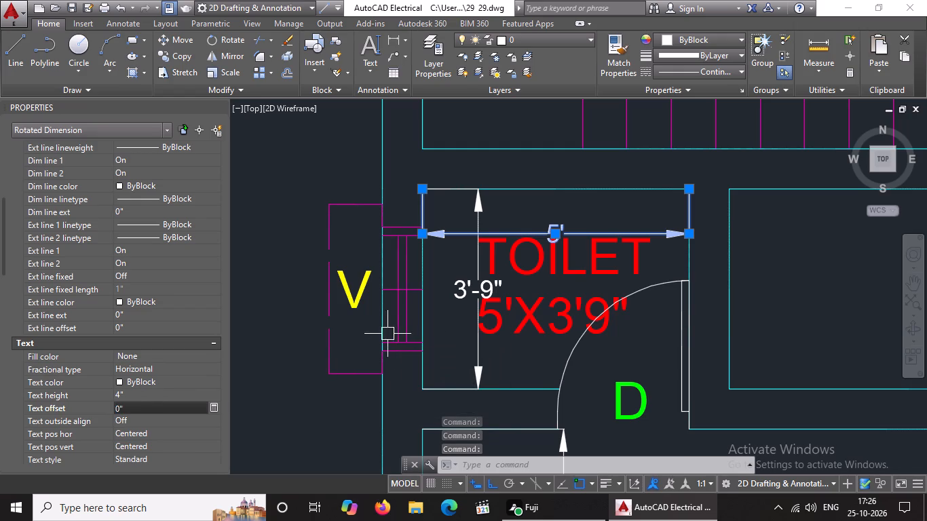
{"action": "scroll", "coordinate": [489, 312], "scroll_direction": "down", "scroll_amount": 3}
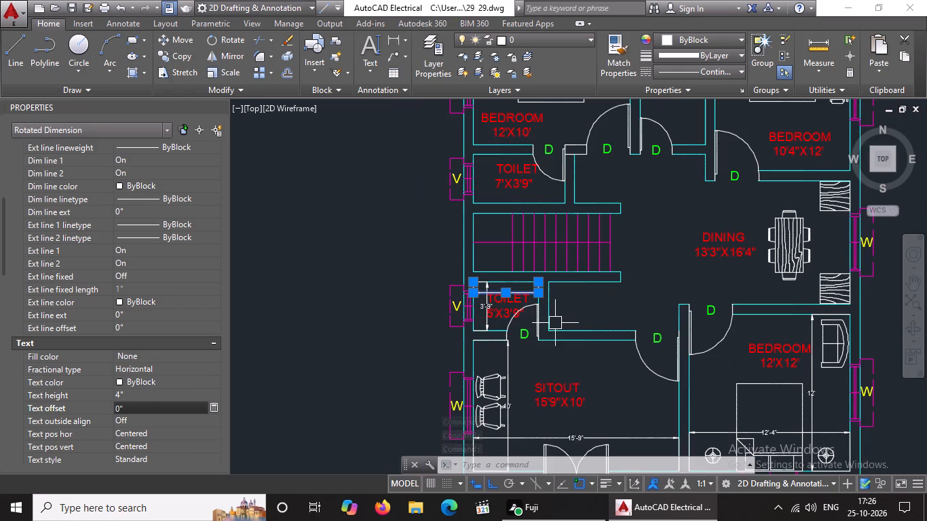
{"action": "key", "text": "Escape"}
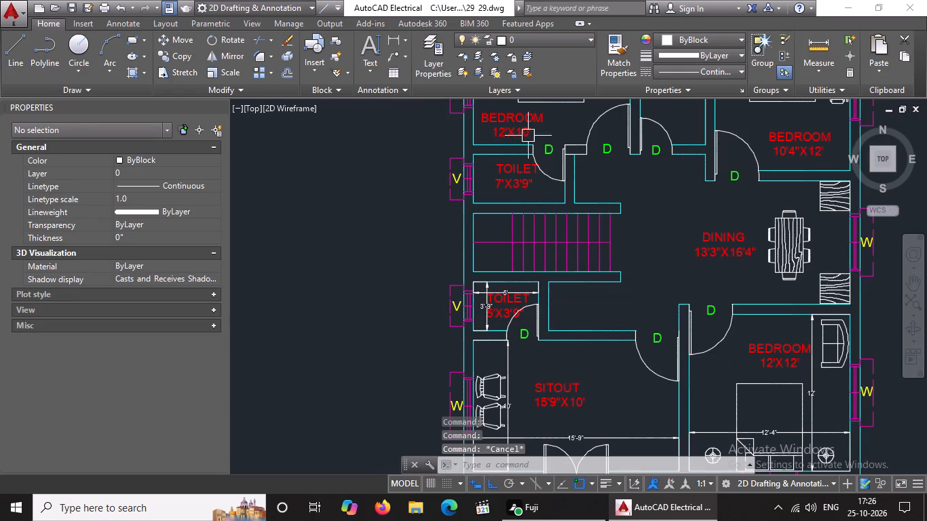
Add a horizontal linear dimension of the 7'X3'9" toilet's inner width along its south wall, placing its line just inside the room.
{"action": "type", "text": "DIMLIN"}
{"action": "key", "text": "Return"}
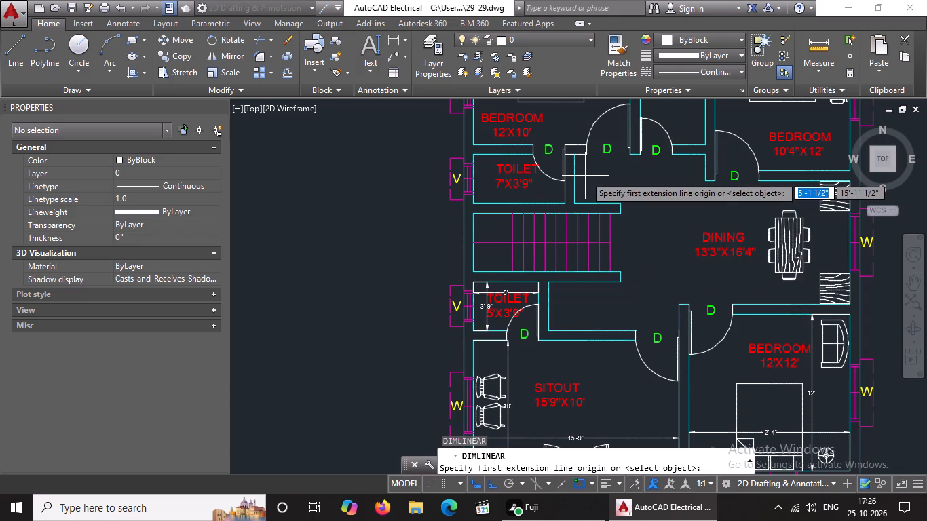
{"action": "scroll", "coordinate": [478, 153], "scroll_direction": "up", "scroll_amount": 2}
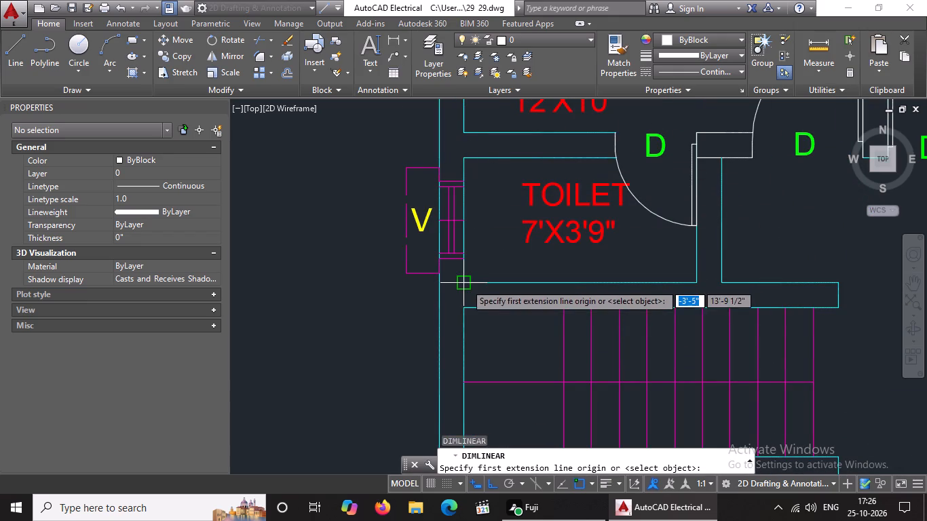
{"action": "left_click_drag", "start_coordinate": [466, 284], "coordinate": [495, 285]}
{"action": "left_click", "coordinate": [696, 282]}
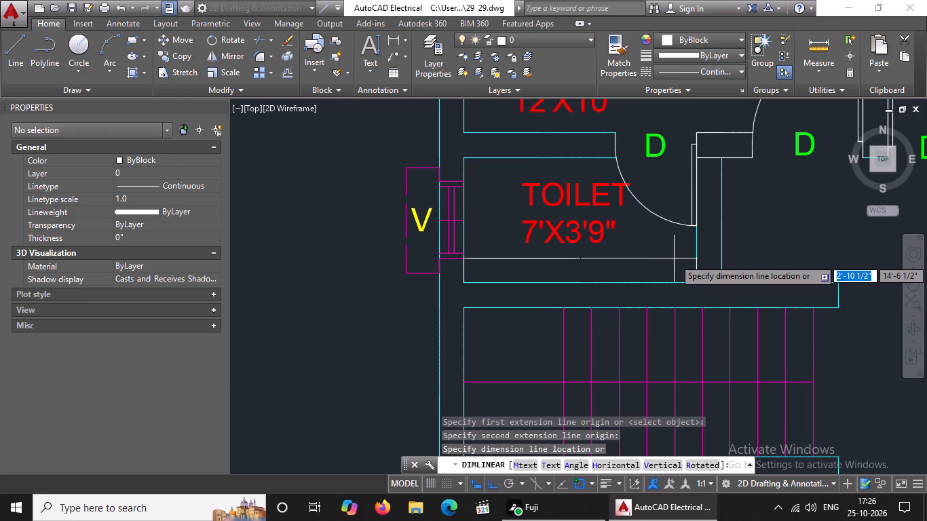
{"action": "left_click", "coordinate": [674, 258]}
{"action": "key", "text": "Escape"}
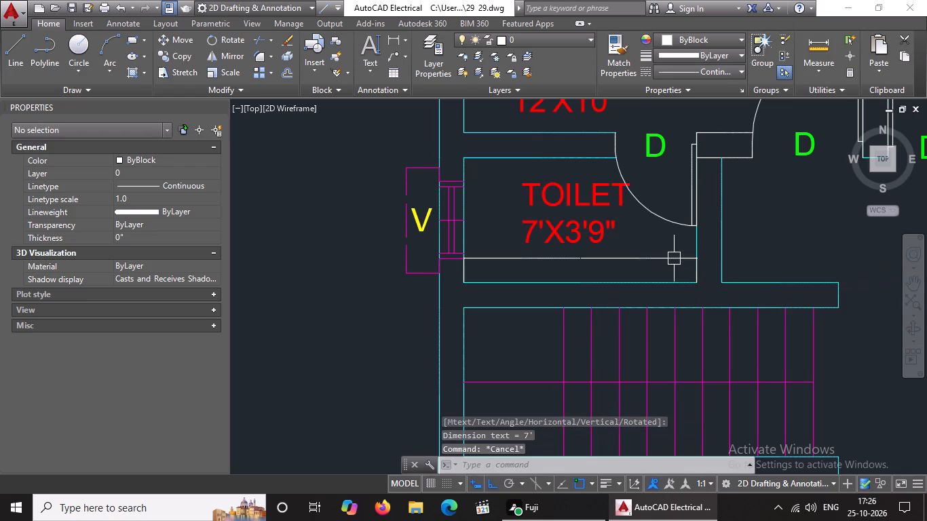
Add a vertical linear dimension of the 7'X3'9" toilet's inner depth along its west wall, placing its line just inside the room.
{"action": "type", "text": "DIMLIN"}
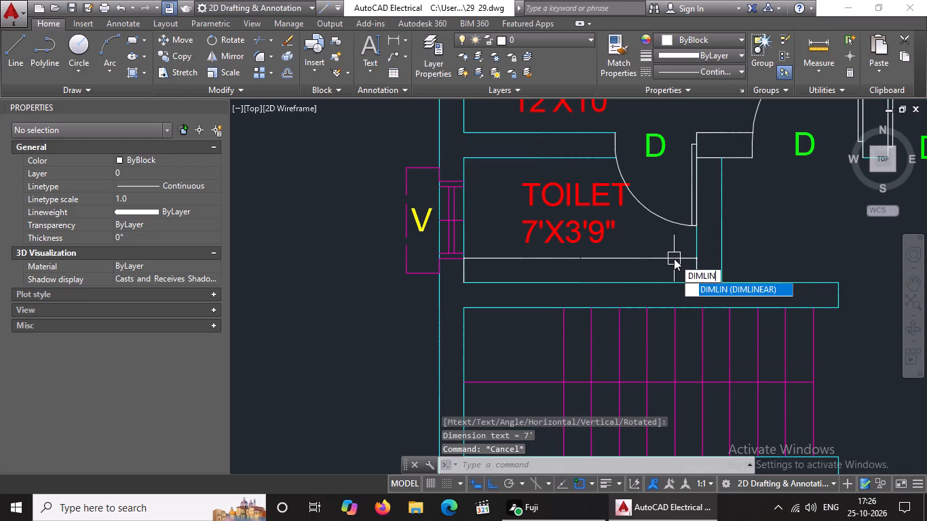
{"action": "key", "text": "Return"}
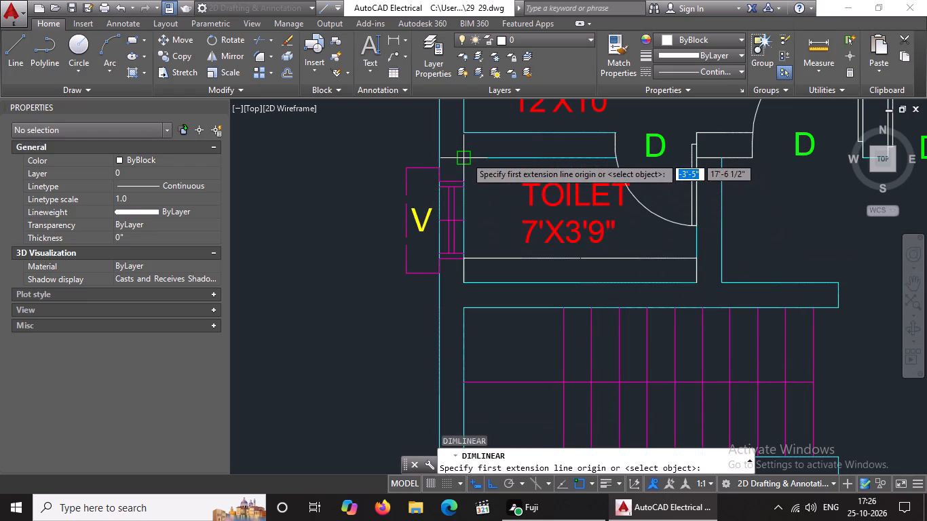
{"action": "left_click", "coordinate": [466, 157]}
{"action": "left_click", "coordinate": [463, 282]}
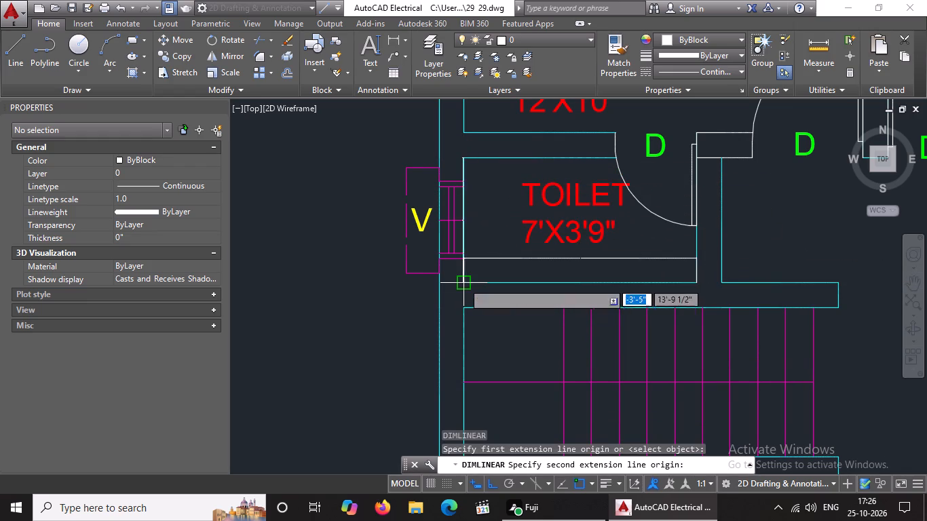
{"action": "left_click", "coordinate": [494, 272]}
Set the arrow size of the 7'X3'9" toilet's horizontal width dimension to 5".
{"action": "left_click", "coordinate": [582, 262]}
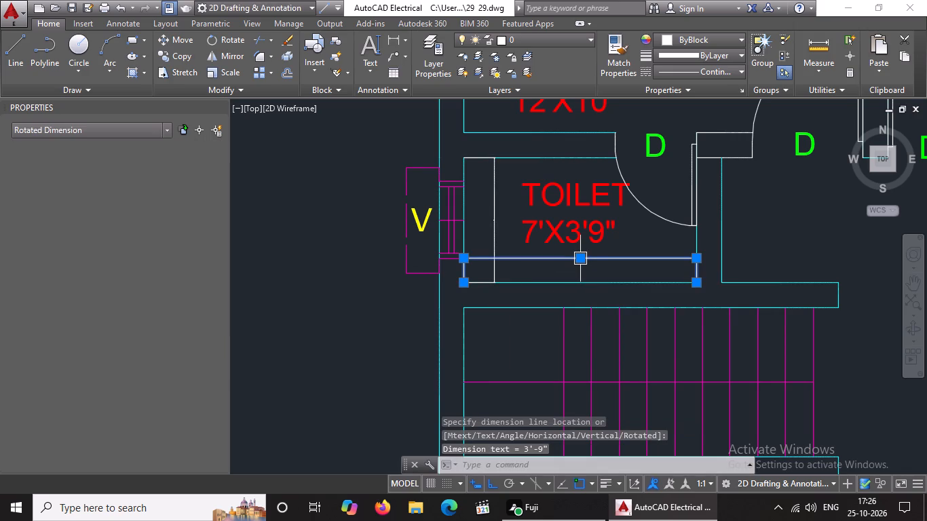
{"action": "left_click", "coordinate": [147, 360]}
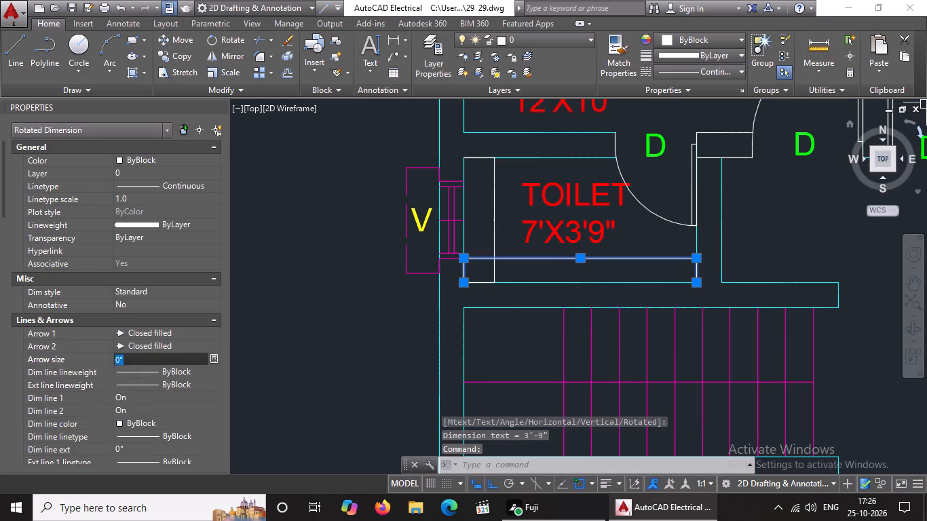
{"action": "key", "text": "BackSpace"}
{"action": "key", "text": "BackSpace"}
{"action": "key", "text": "BackSpace"}
{"action": "type", "text": "5\""}
{"action": "key", "text": "Return"}
Set the text height of the 7'X3'9" toilet's horizontal width dimension to 4" and clear the selection.
{"action": "scroll", "coordinate": [119, 357], "scroll_direction": "down", "scroll_amount": 3}
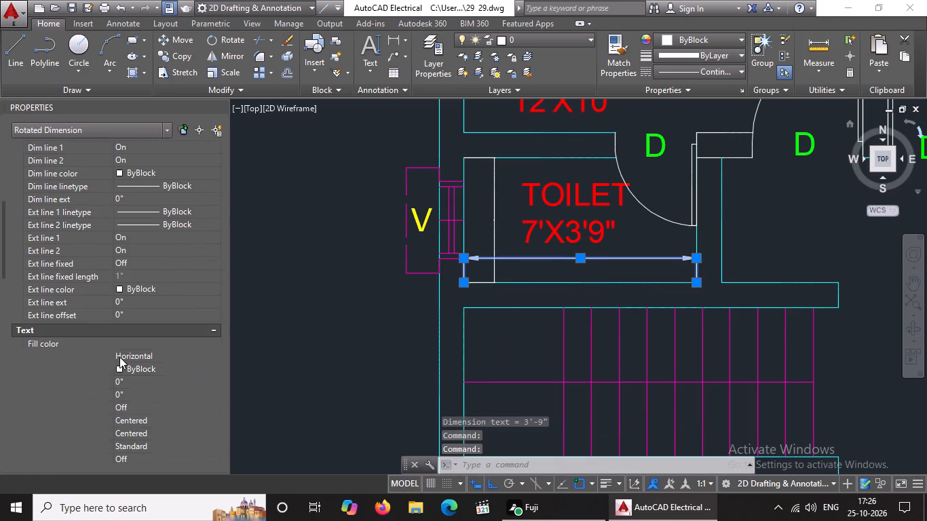
{"action": "left_click", "coordinate": [133, 381]}
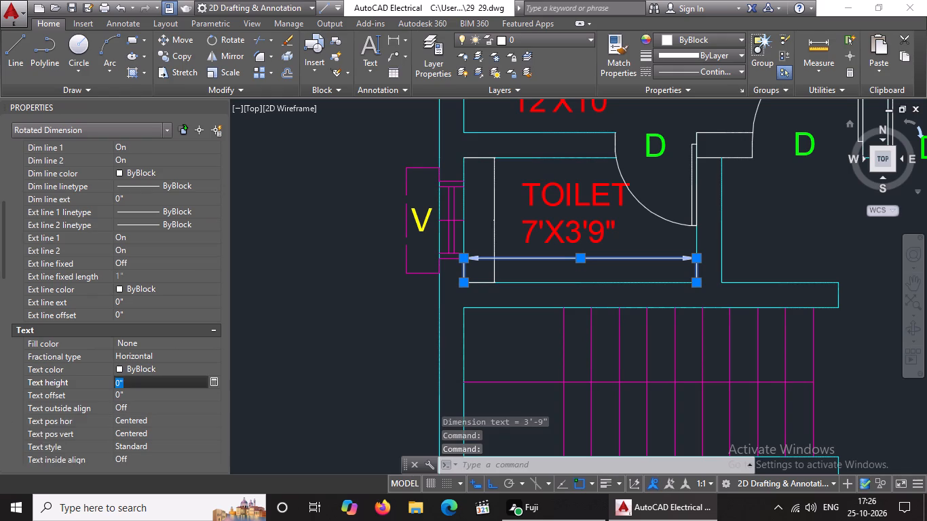
{"action": "key", "text": "BackSpace"}
{"action": "key", "text": "BackSpace"}
{"action": "type", "text": "45"}
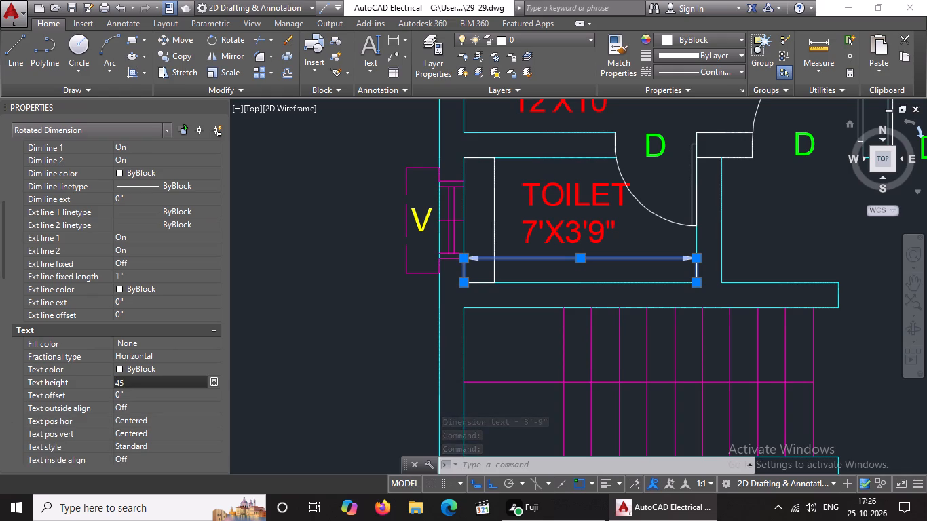
{"action": "key", "text": "BackSpace"}
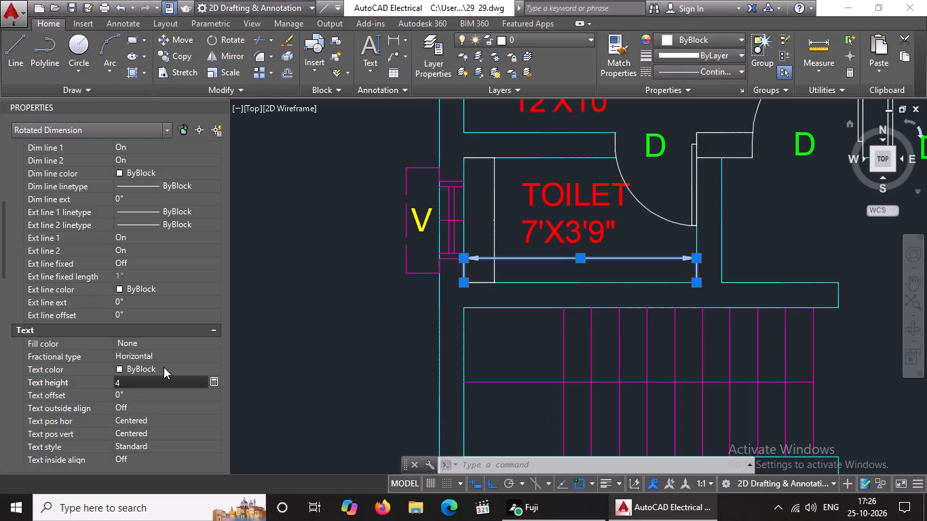
{"action": "key", "text": "shift+quotedbl"}
{"action": "key", "text": "Return"}
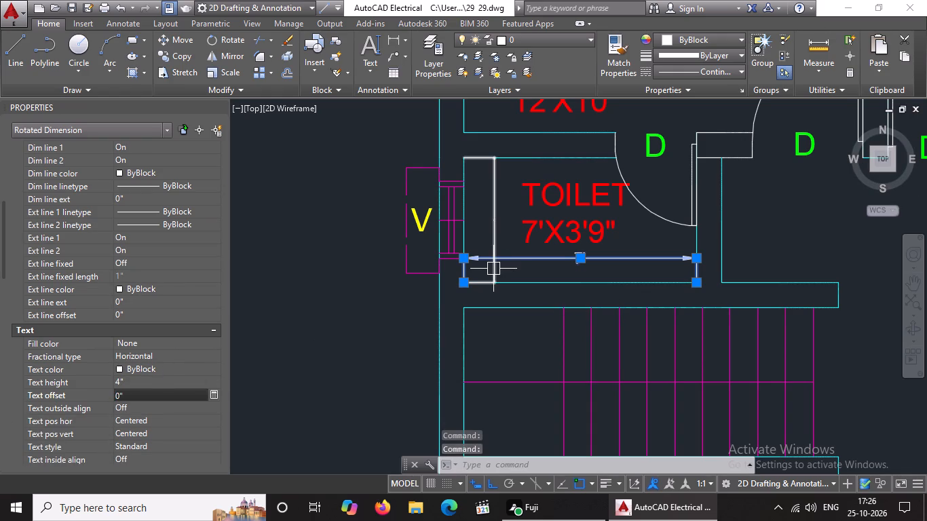
{"action": "key", "text": "Escape"}
Set the arrow size of the 7'X3'9" toilet's vertical depth dimension to 5".
{"action": "left_click", "coordinate": [495, 216]}
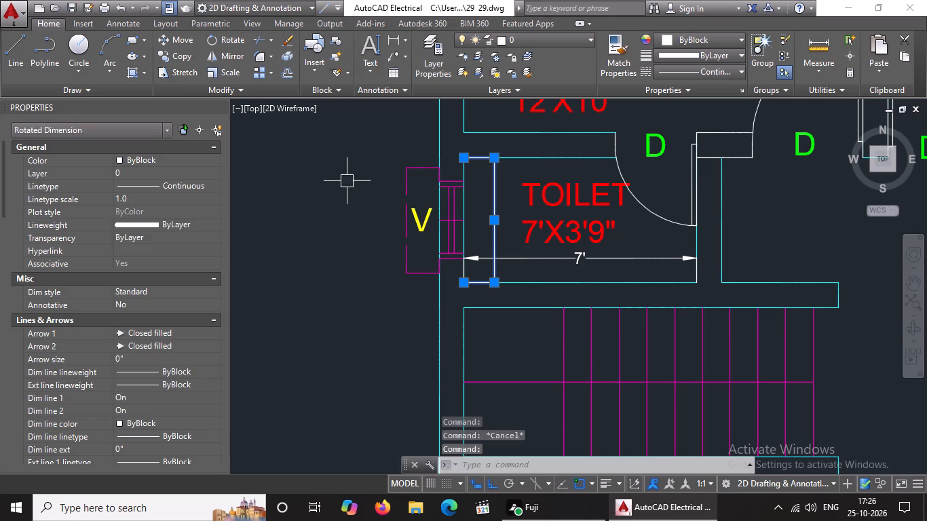
{"action": "left_click", "coordinate": [137, 357]}
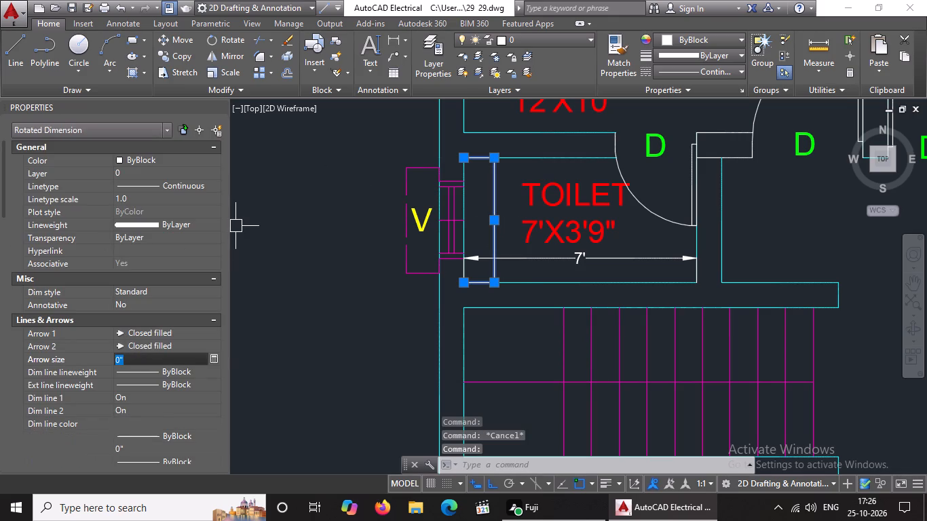
{"action": "key", "text": "BackSpace"}
{"action": "key", "text": "BackSpace"}
{"action": "key", "text": "BackSpace"}
{"action": "key", "text": "5"}
{"action": "key", "text": "shift+quotedbl"}
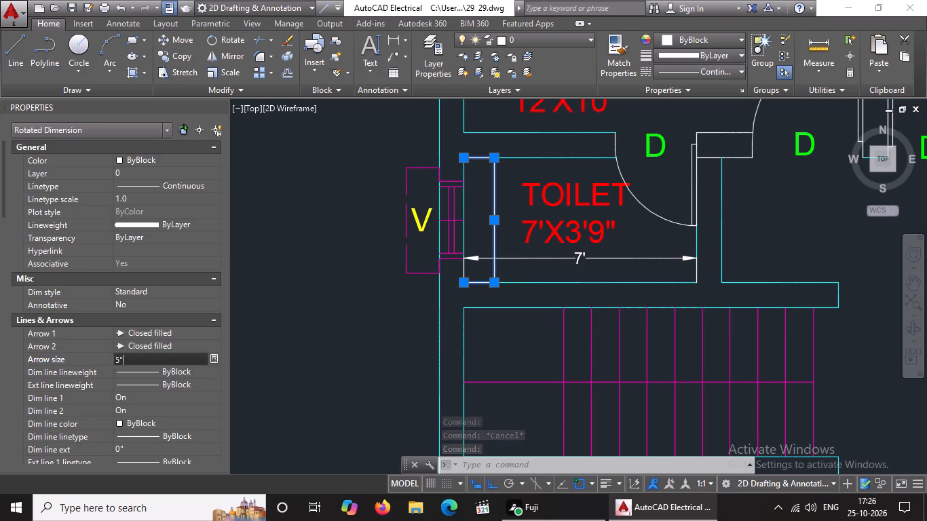
{"action": "key", "text": "Return"}
Set the text height of the 7'X3'9" toilet's vertical depth dimension to 4" and clear the selection.
{"action": "scroll", "coordinate": [137, 358], "scroll_direction": "down", "scroll_amount": 3}
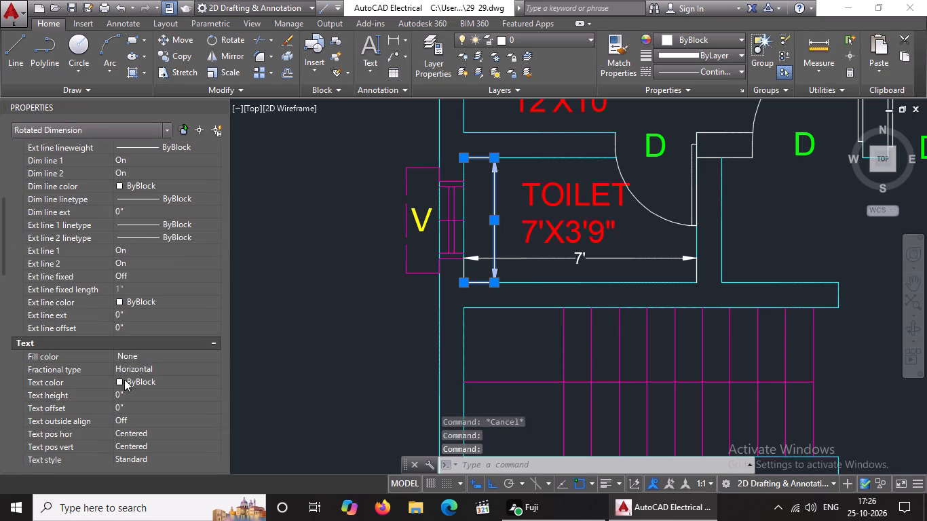
{"action": "left_click", "coordinate": [142, 395]}
{"action": "key", "text": "BackSpace"}
{"action": "key", "text": "BackSpace"}
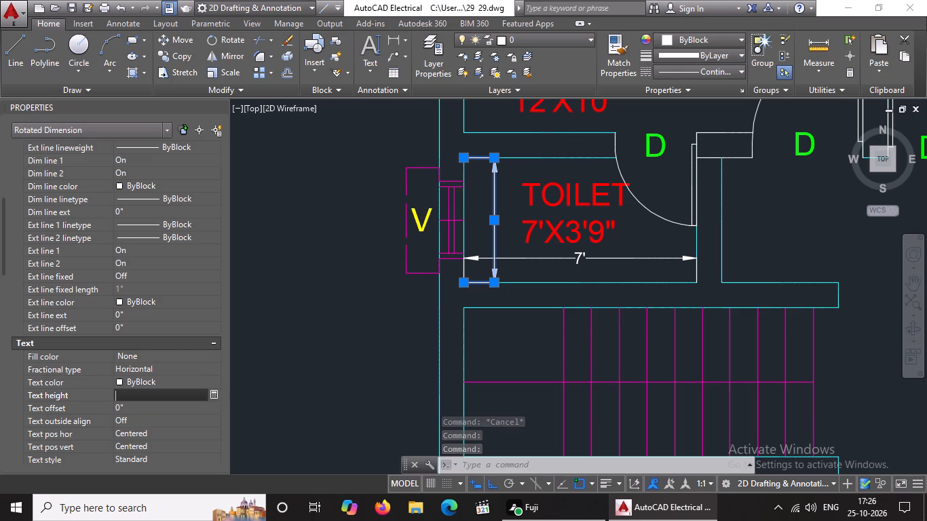
{"action": "key", "text": "BackSpace"}
{"action": "key", "text": "4"}
{"action": "key", "text": "shift+quotedbl"}
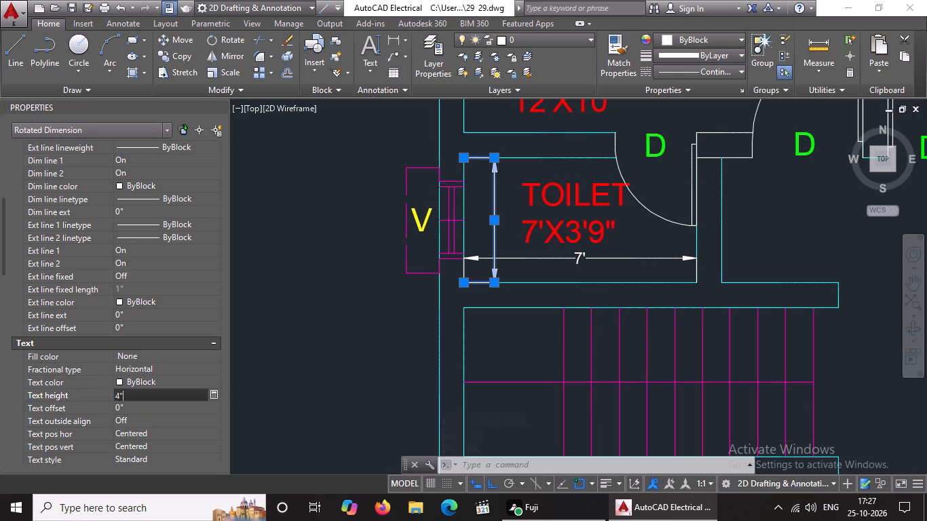
{"action": "key", "text": "Return"}
{"action": "scroll", "coordinate": [512, 292], "scroll_direction": "down", "scroll_amount": 3}
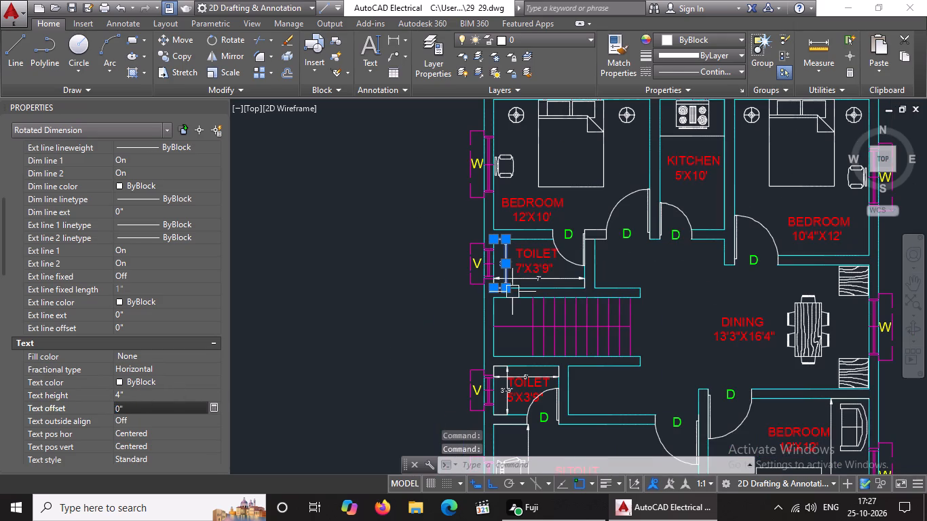
{"action": "middle_click_drag", "start_coordinate": [630, 301], "coordinate": [620, 304]}
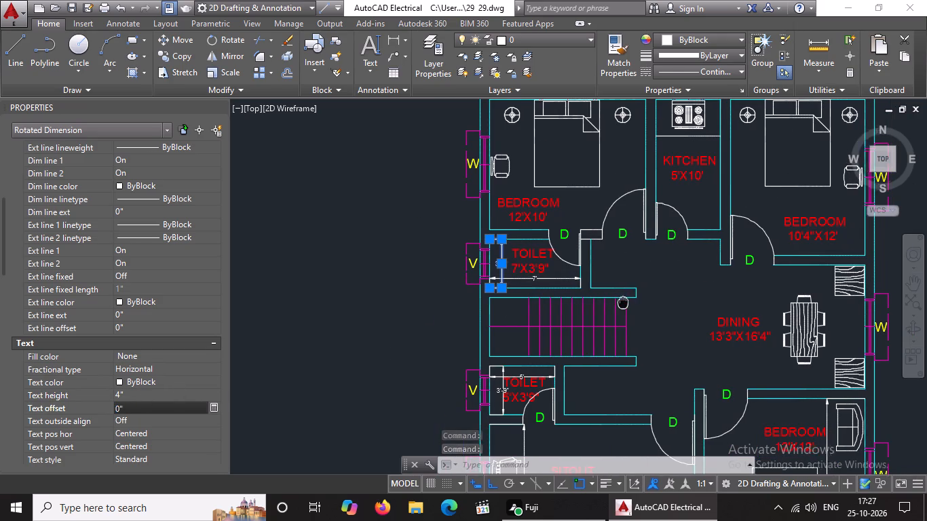
{"action": "middle_click_drag", "start_coordinate": [620, 304], "coordinate": [603, 317]}
{"action": "scroll", "coordinate": [512, 292], "scroll_direction": "down", "scroll_amount": 2}
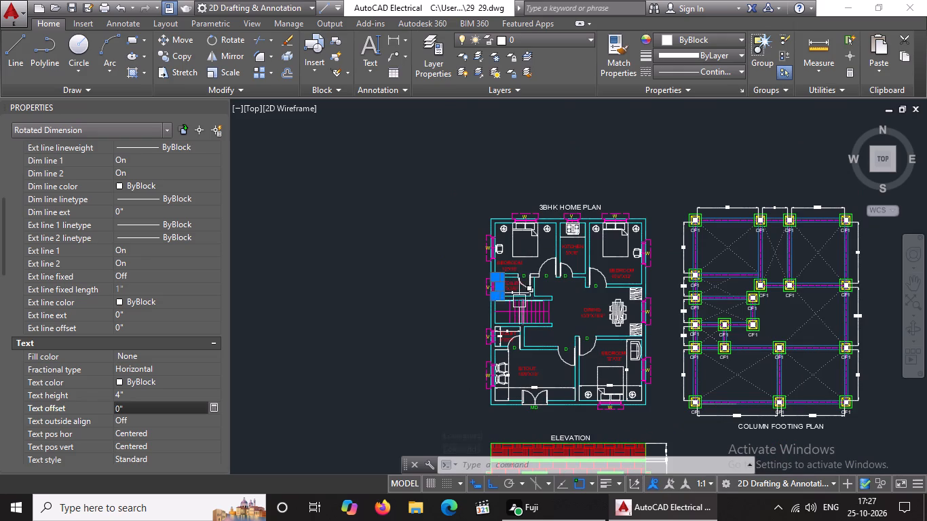
{"action": "scroll", "coordinate": [519, 301], "scroll_direction": "up", "scroll_amount": 2}
{"action": "key", "text": "Escape"}
Add a horizontal linear dimension of the 12'X10' bedroom's inner width along its north wall, placing its line just south of the bedside tables.
{"action": "scroll", "coordinate": [469, 220], "scroll_direction": "up", "scroll_amount": 1}
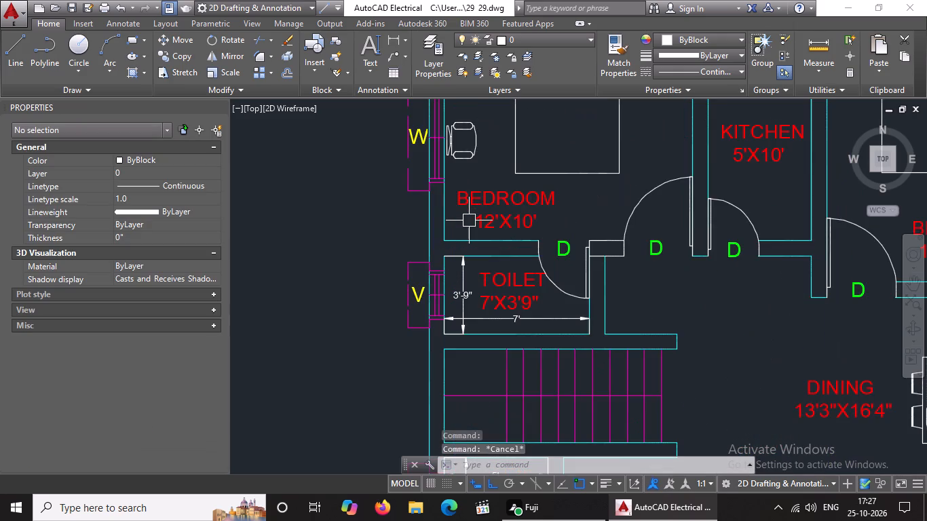
{"action": "scroll", "coordinate": [469, 220], "scroll_direction": "down", "scroll_amount": 2}
{"action": "scroll", "coordinate": [474, 151], "scroll_direction": "up", "scroll_amount": 1}
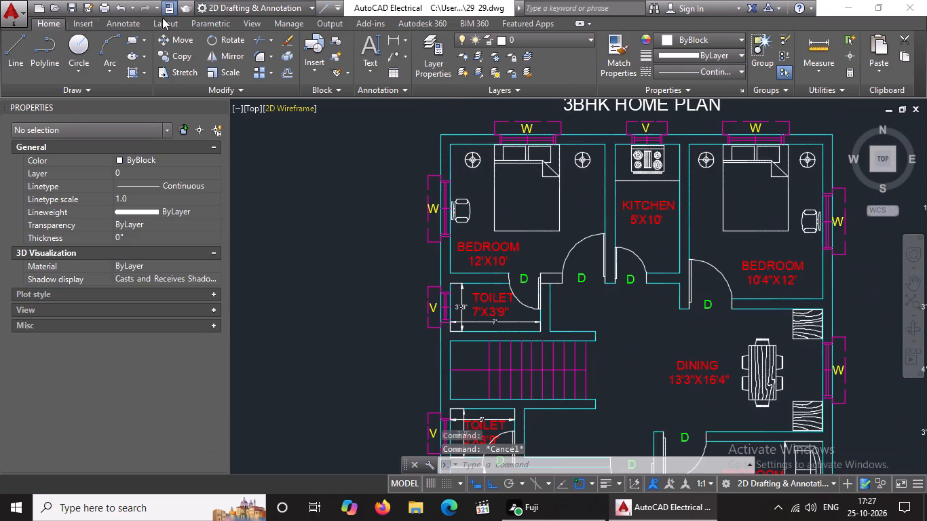
{"action": "type", "text": "DIMLIN"}
{"action": "key", "text": "Return"}
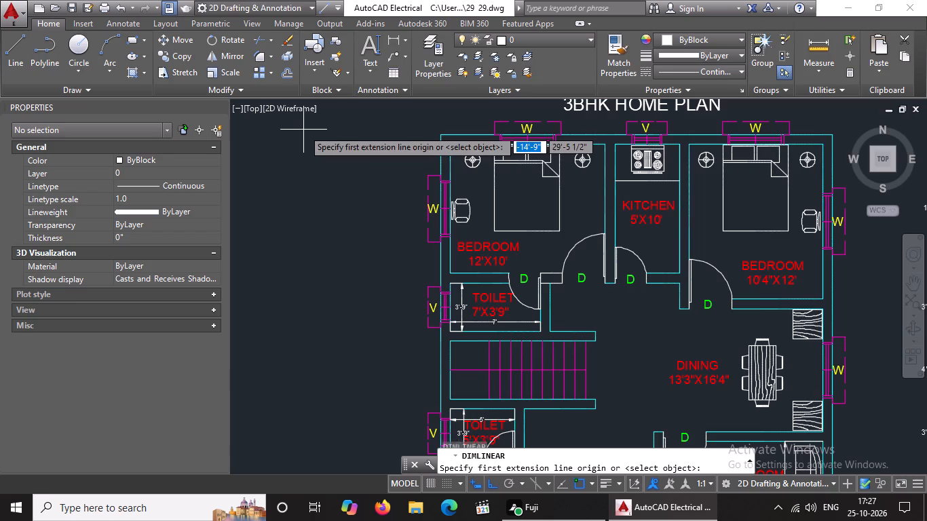
{"action": "scroll", "coordinate": [303, 130], "scroll_direction": "up", "scroll_amount": 1}
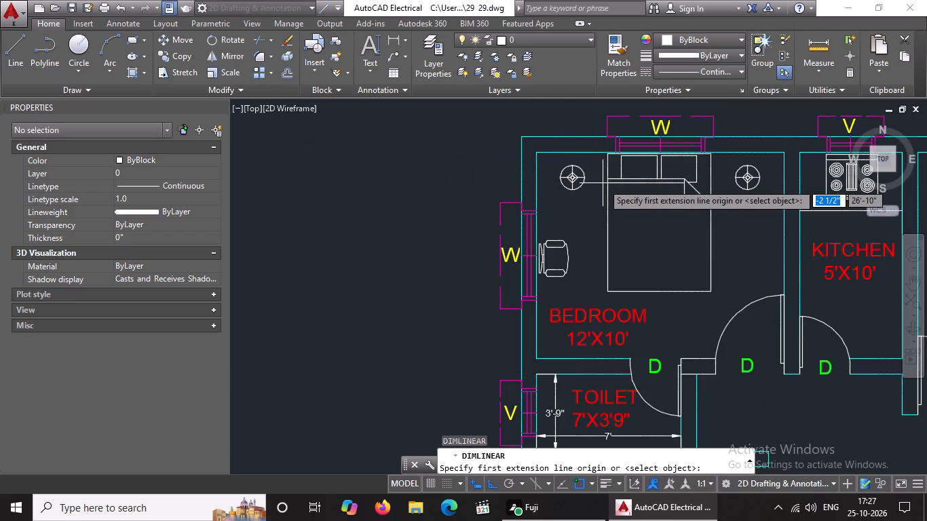
{"action": "left_click", "coordinate": [535, 156]}
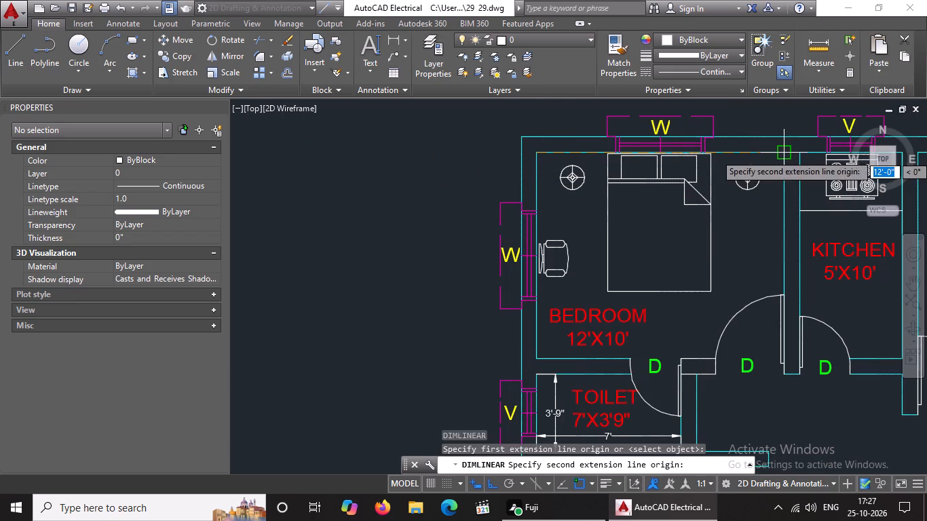
{"action": "left_click", "coordinate": [787, 154]}
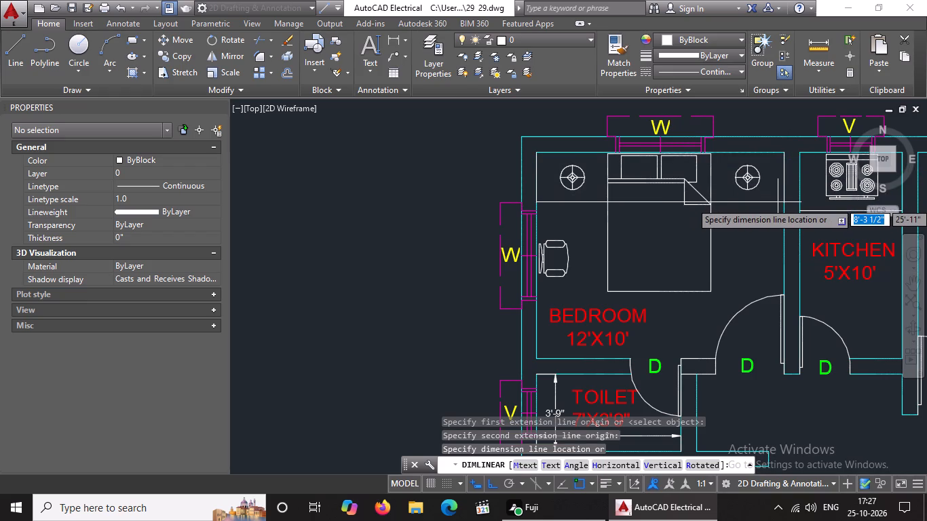
{"action": "left_click", "coordinate": [776, 199]}
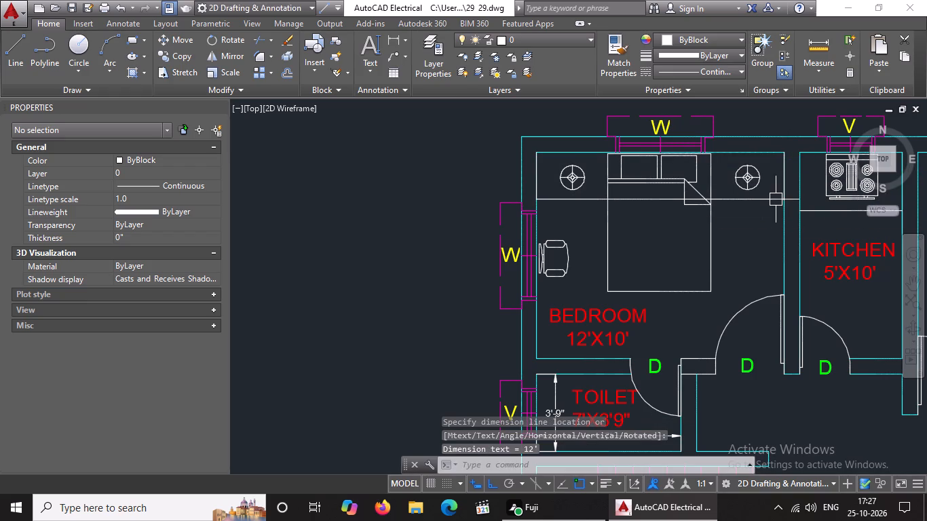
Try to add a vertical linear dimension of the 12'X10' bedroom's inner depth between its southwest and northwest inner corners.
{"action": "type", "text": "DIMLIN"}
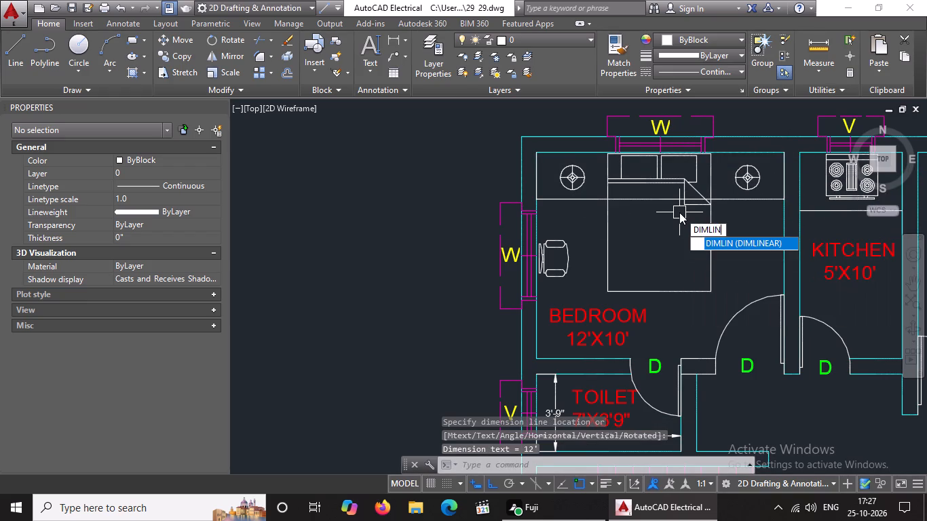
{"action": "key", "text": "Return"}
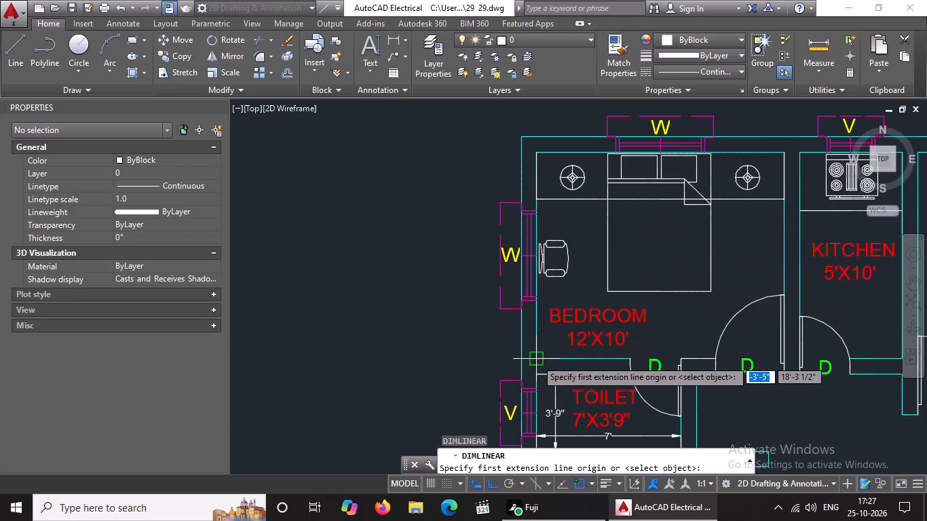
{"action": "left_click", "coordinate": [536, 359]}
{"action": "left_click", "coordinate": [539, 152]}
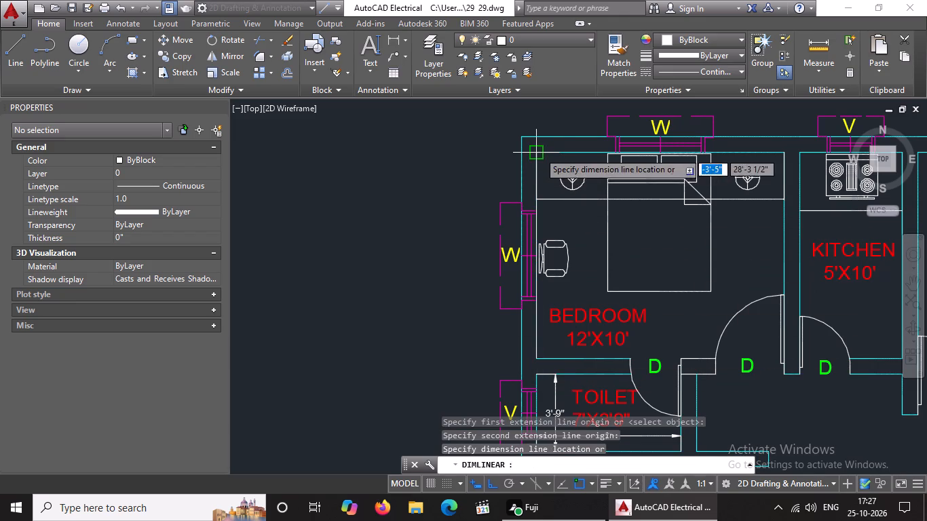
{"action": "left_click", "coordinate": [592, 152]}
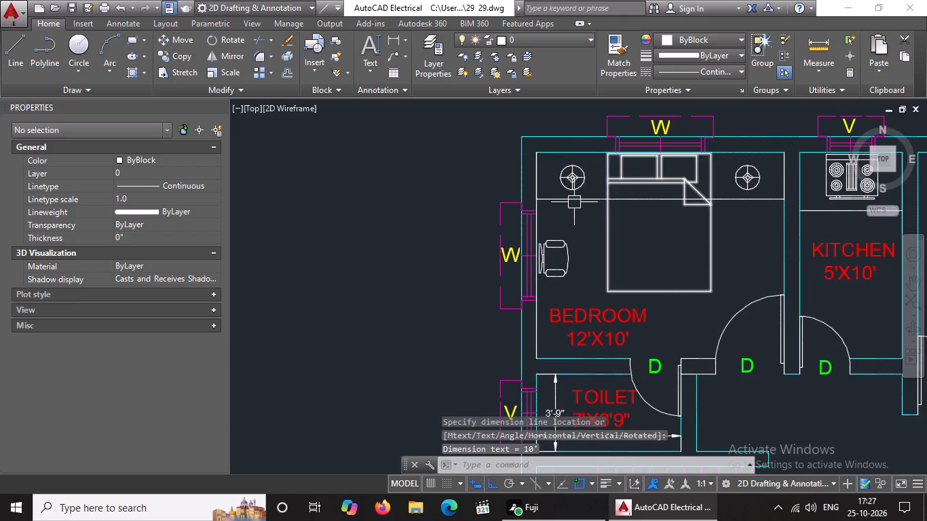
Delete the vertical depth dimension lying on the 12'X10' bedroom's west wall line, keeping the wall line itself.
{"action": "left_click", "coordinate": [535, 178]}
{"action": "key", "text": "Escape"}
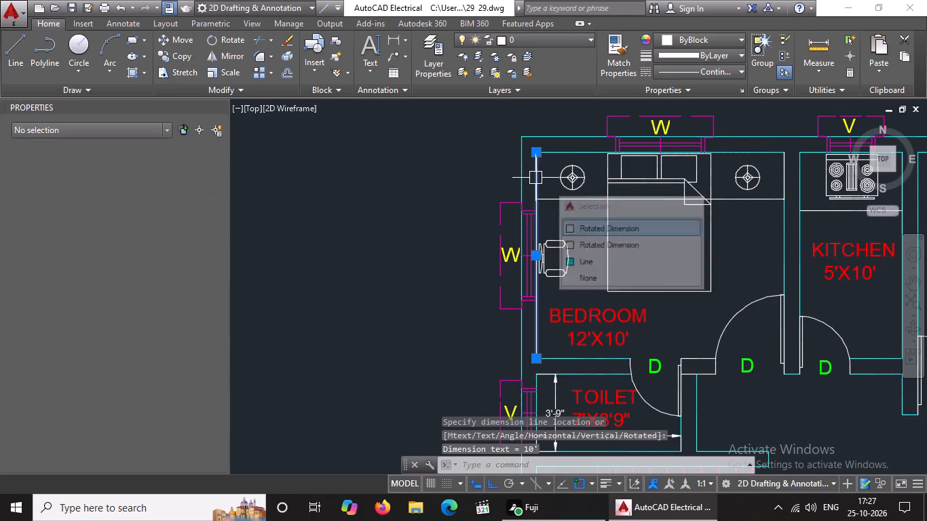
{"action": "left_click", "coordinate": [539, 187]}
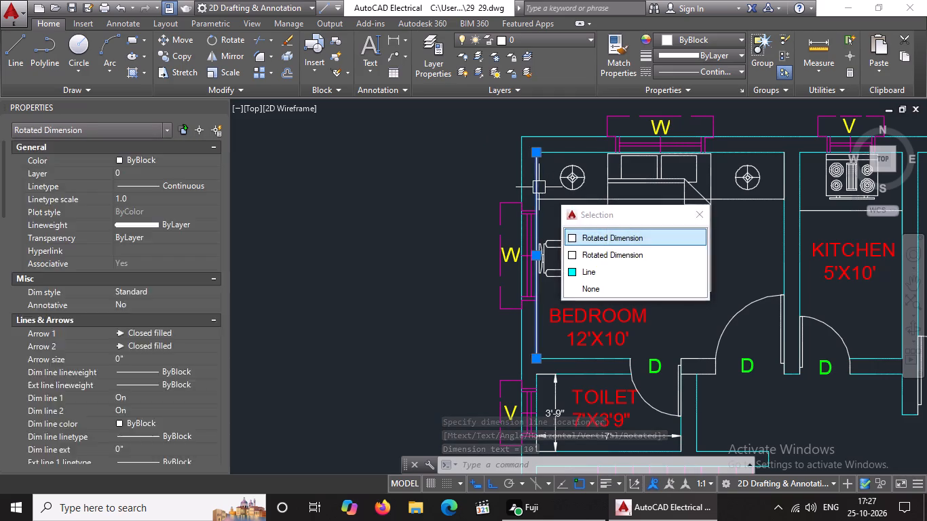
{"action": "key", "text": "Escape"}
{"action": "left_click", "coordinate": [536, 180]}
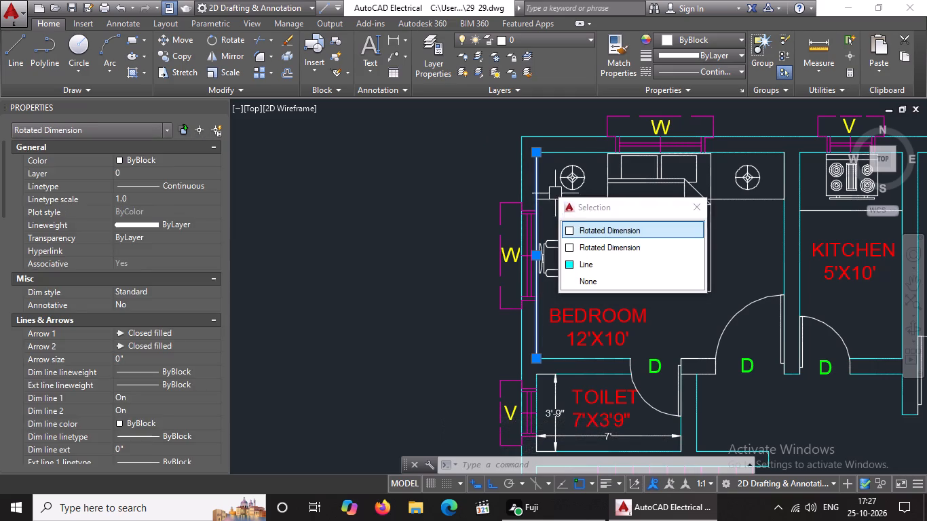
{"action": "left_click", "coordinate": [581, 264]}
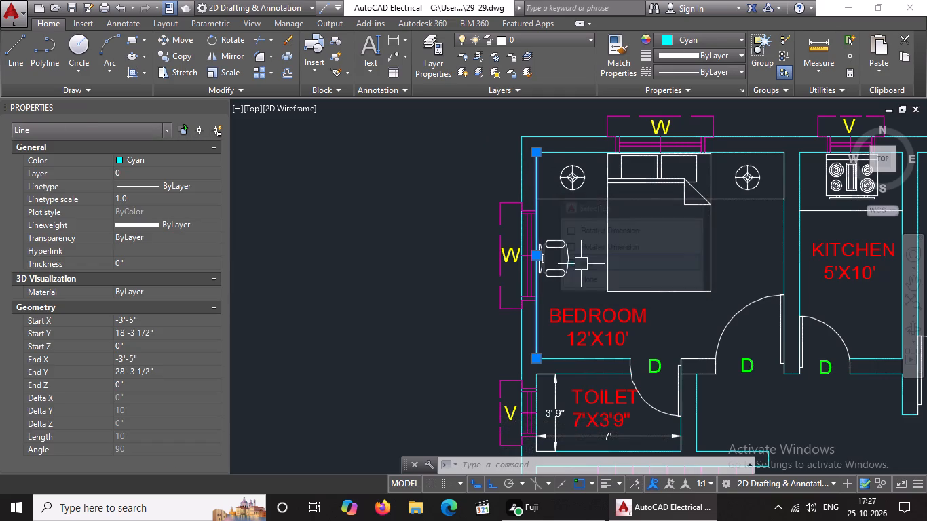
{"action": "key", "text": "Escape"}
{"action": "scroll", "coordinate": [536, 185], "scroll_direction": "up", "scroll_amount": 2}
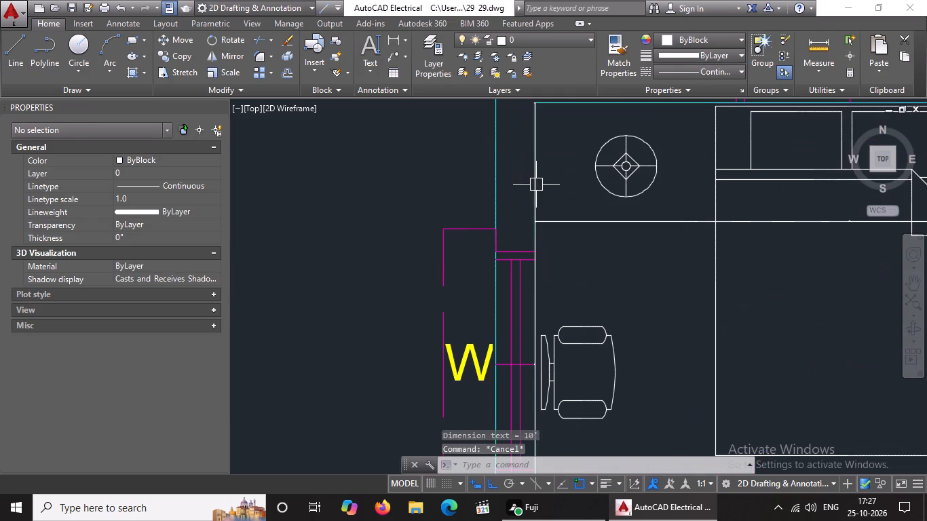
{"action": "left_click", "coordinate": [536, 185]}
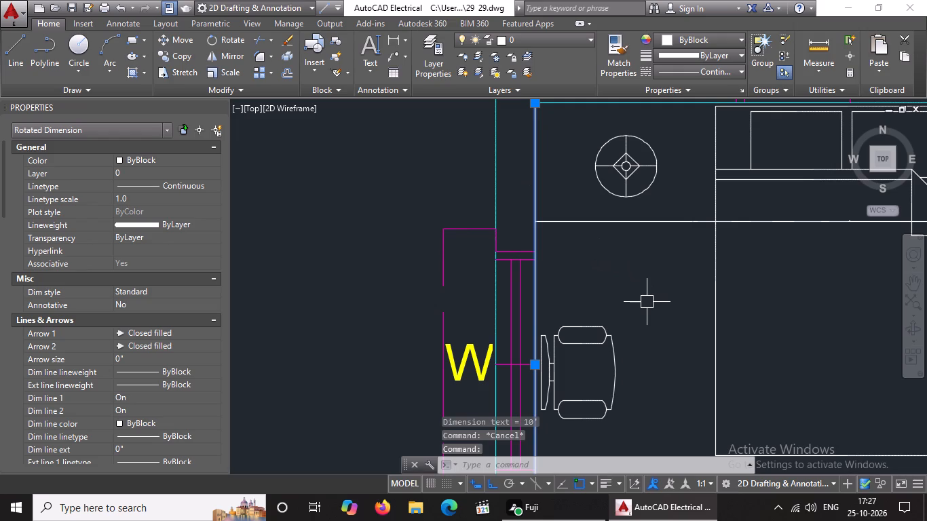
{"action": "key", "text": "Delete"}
Add a vertical linear dimension of the 12'X10' bedroom's inner depth, placing its line about 2'-8" east of the west wall, before the bed.
{"action": "scroll", "coordinate": [648, 304], "scroll_direction": "down", "scroll_amount": 3}
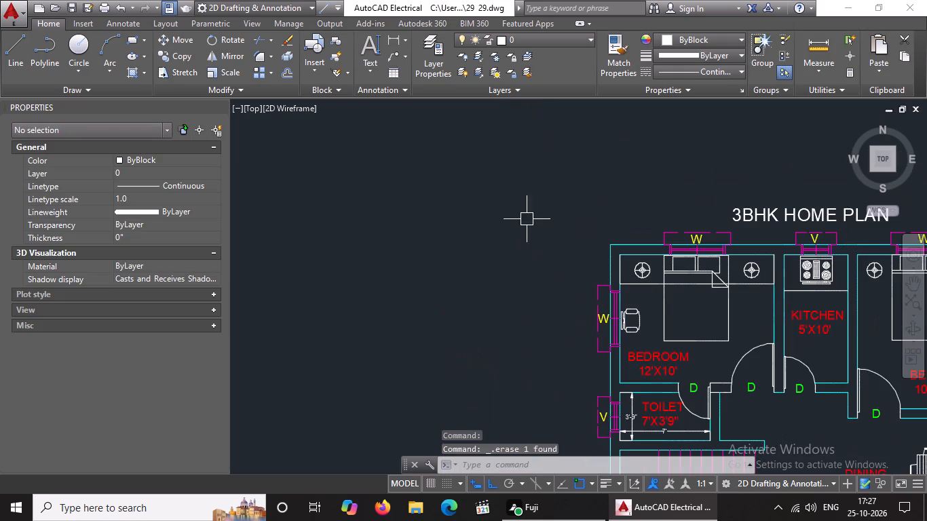
{"action": "type", "text": "DIMLIN"}
{"action": "key", "text": "Return"}
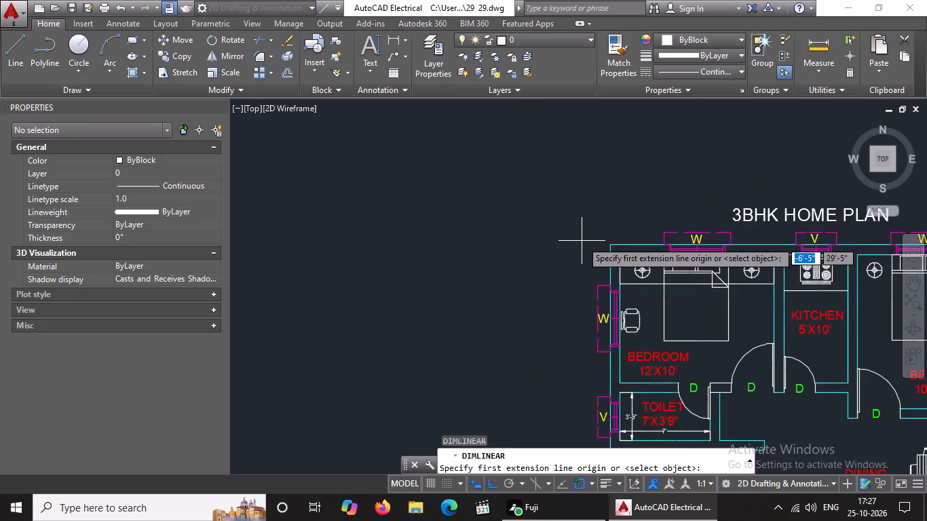
{"action": "left_click", "coordinate": [621, 383]}
{"action": "scroll", "coordinate": [635, 282], "scroll_direction": "up", "scroll_amount": 2}
{"action": "left_click", "coordinate": [601, 210]}
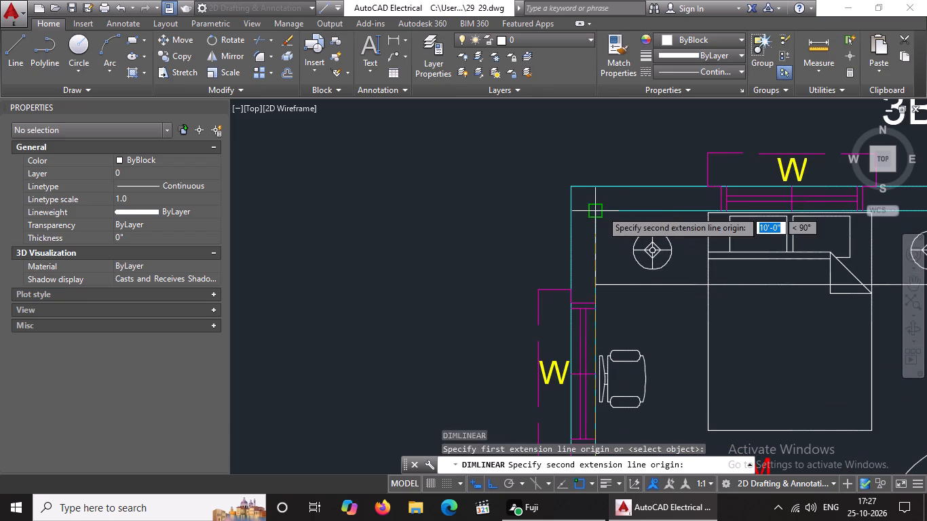
{"action": "left_click", "coordinate": [684, 216]}
{"action": "scroll", "coordinate": [723, 275], "scroll_direction": "down", "scroll_amount": 2}
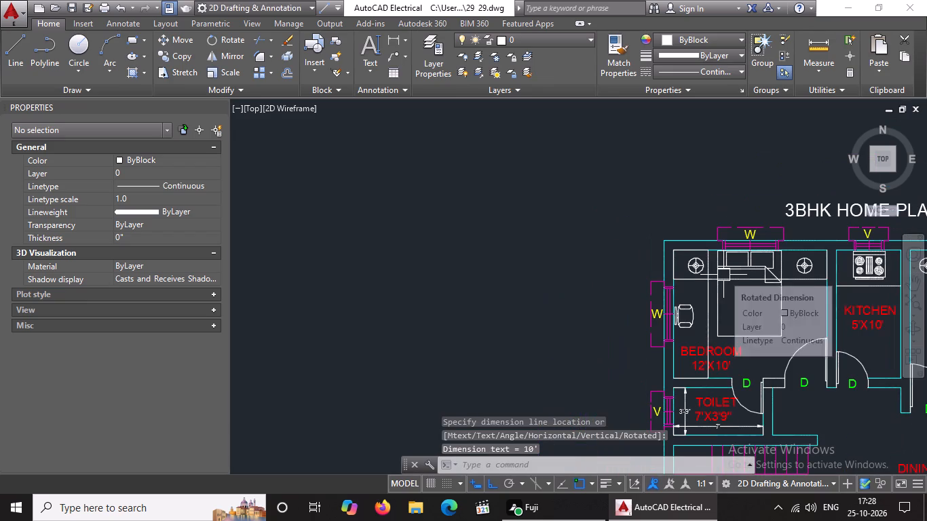
Set the arrow size of the 12'X10' bedroom's horizontal width dimension to 5".
{"action": "scroll", "coordinate": [686, 283], "scroll_direction": "up", "scroll_amount": 2}
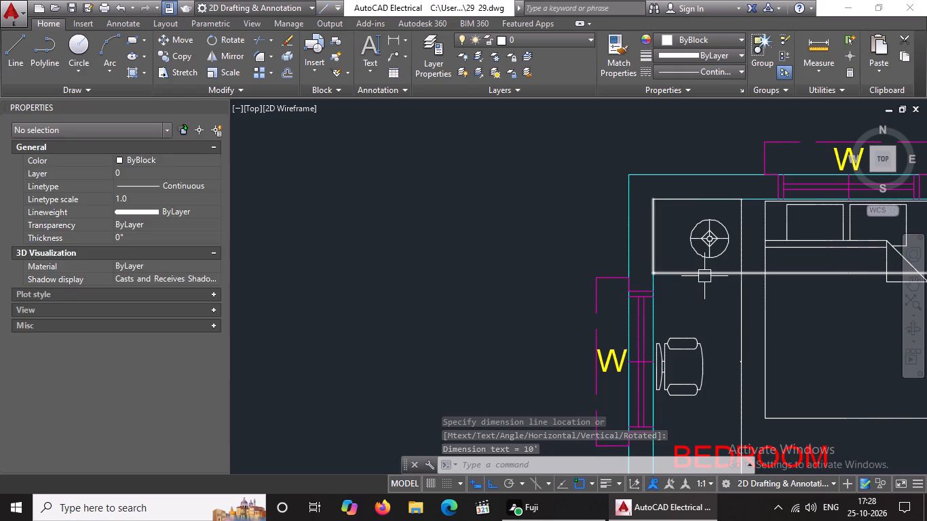
{"action": "left_click", "coordinate": [704, 276]}
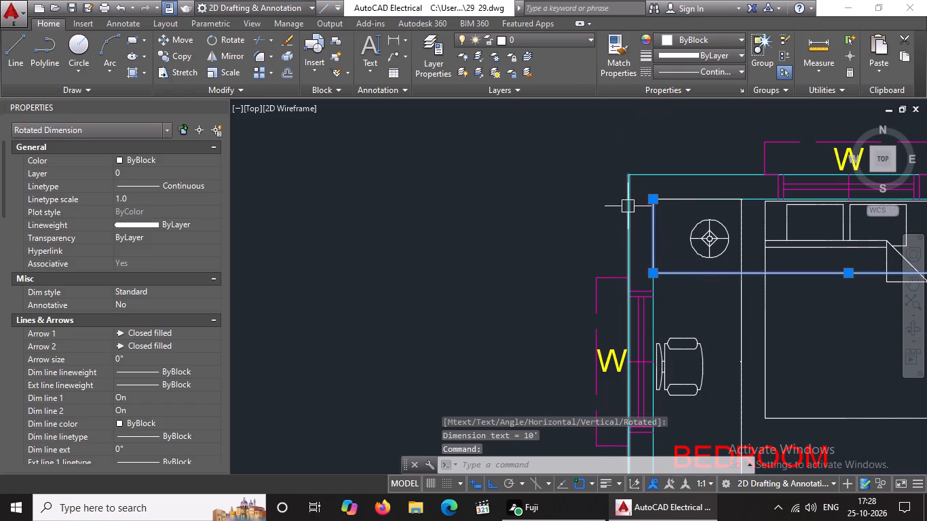
{"action": "left_click", "coordinate": [136, 355]}
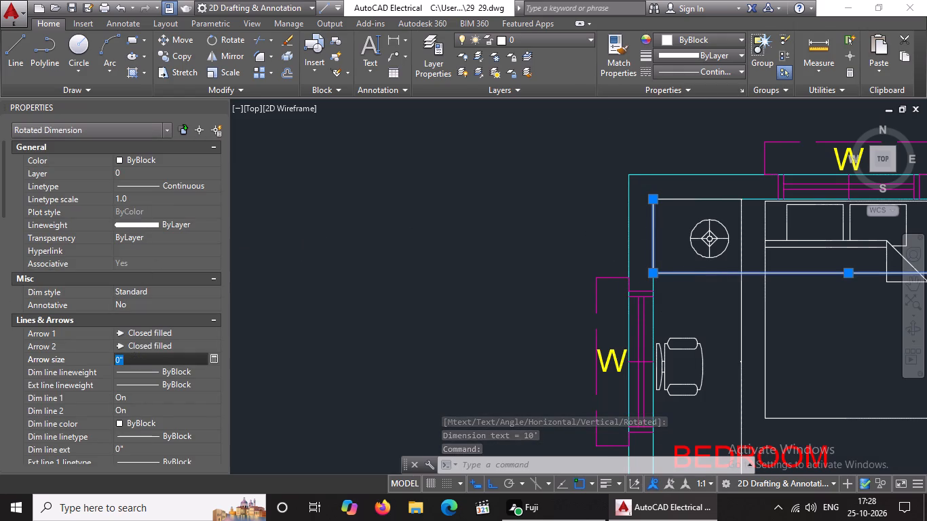
{"action": "key", "text": "BackSpace"}
{"action": "key", "text": "BackSpace"}
{"action": "key", "text": "BackSpace"}
{"action": "key", "text": "5"}
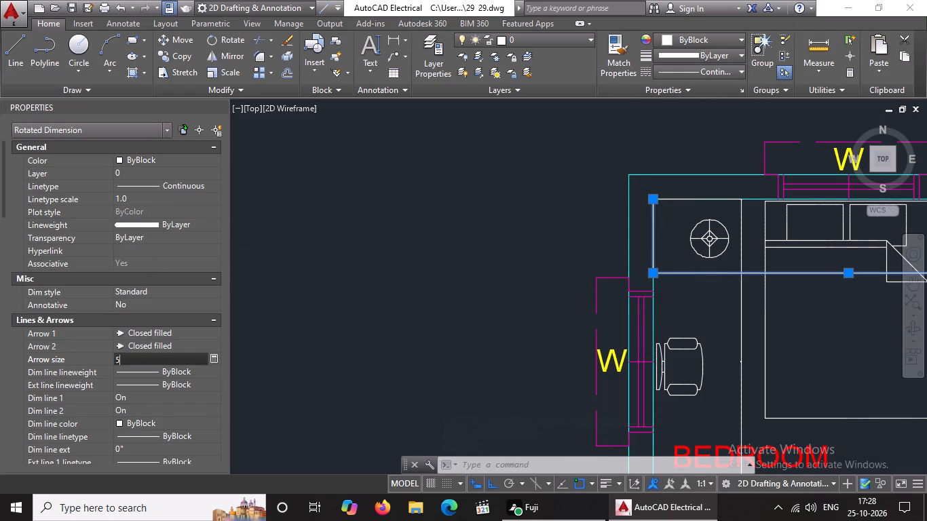
{"action": "key", "text": "shift+quotedbl"}
{"action": "key", "text": "Return"}
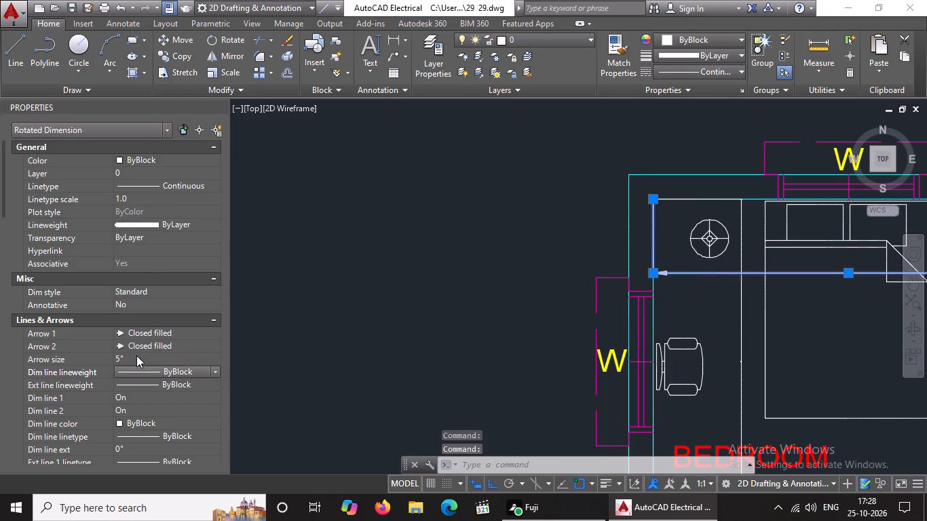
Set the text height of the 12'X10' bedroom's horizontal width dimension to 4" and deselect it.
{"action": "scroll", "coordinate": [134, 370], "scroll_direction": "down", "scroll_amount": 3}
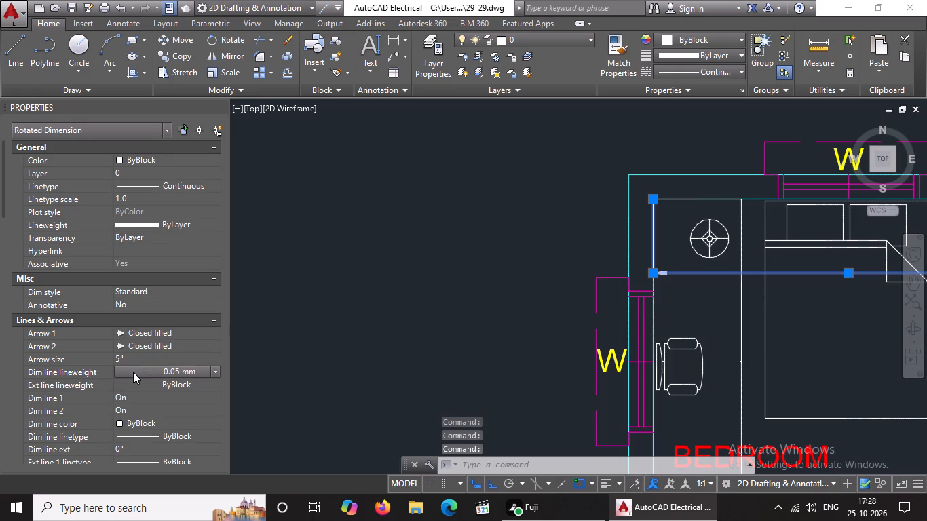
{"action": "scroll", "coordinate": [133, 372], "scroll_direction": "down", "scroll_amount": 13}
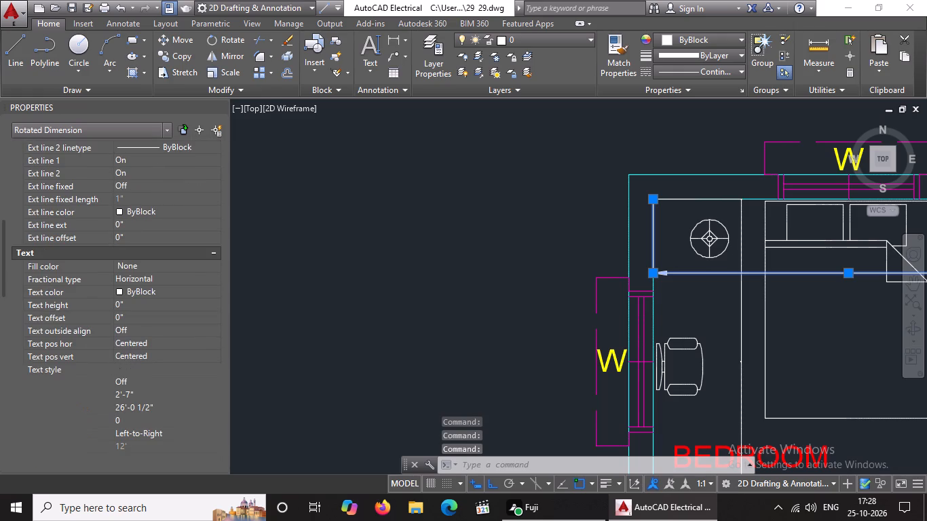
{"action": "left_click", "coordinate": [137, 305]}
{"action": "key", "text": "BackSpace"}
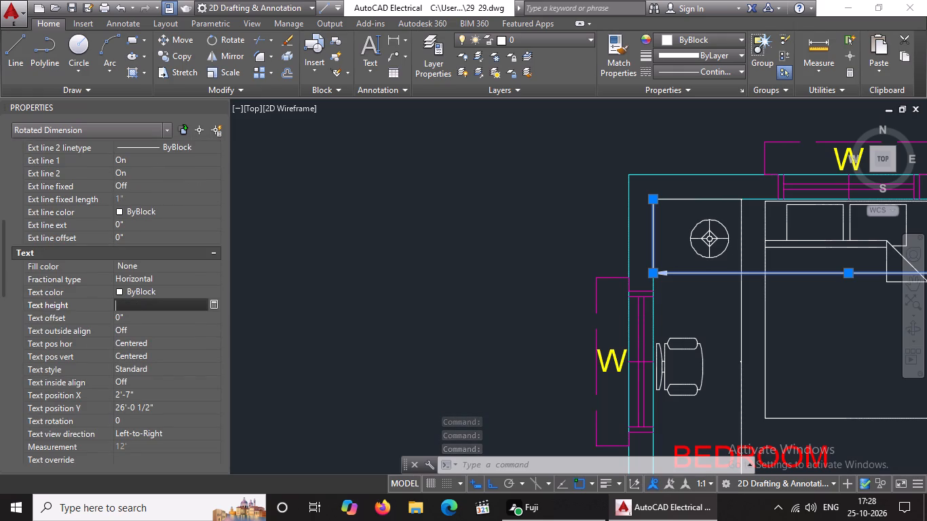
{"action": "key", "text": "BackSpace"}
{"action": "key", "text": "BackSpace"}
{"action": "type", "text": "4\""}
{"action": "key", "text": "Return"}
{"action": "scroll", "coordinate": [480, 240], "scroll_direction": "down", "scroll_amount": 2}
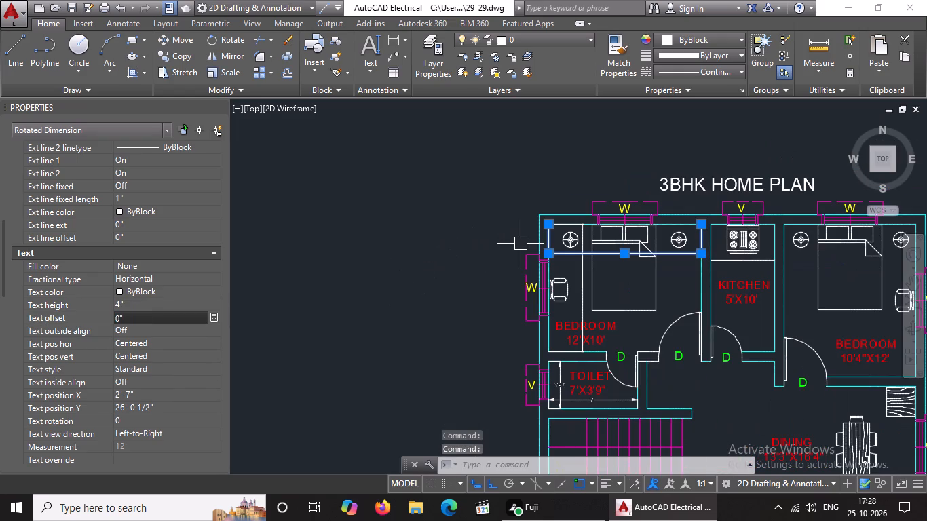
{"action": "key", "text": "Escape"}
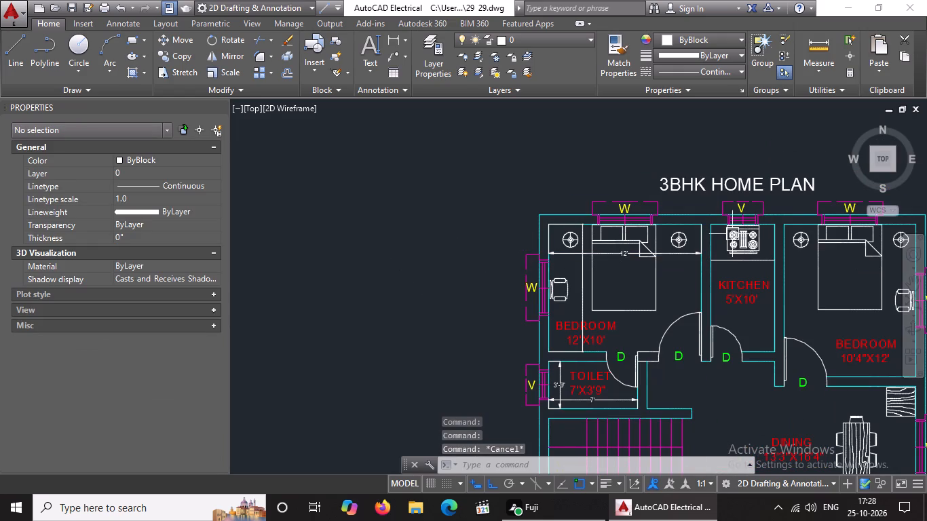
Set the arrow size of the 12'X10' bedroom's vertical depth dimension to 5".
{"action": "scroll", "coordinate": [717, 244], "scroll_direction": "up", "scroll_amount": 2}
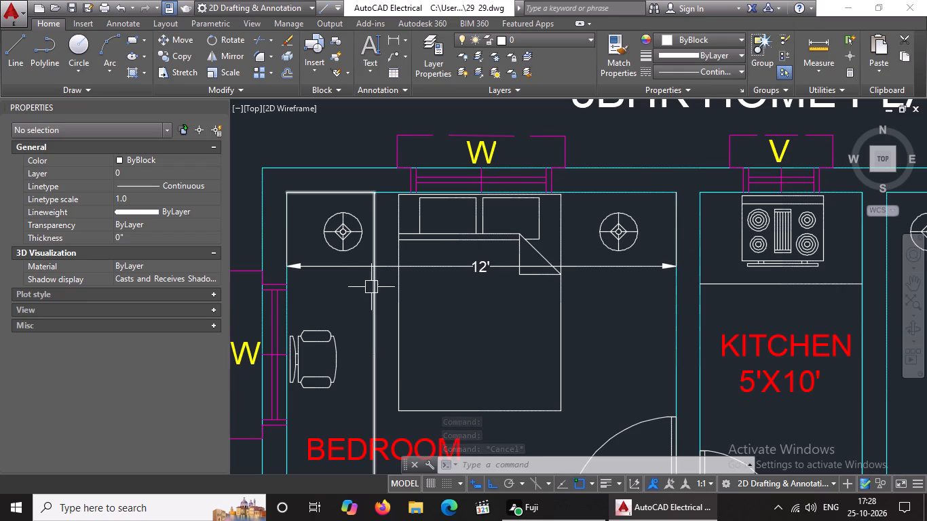
{"action": "left_click", "coordinate": [376, 286]}
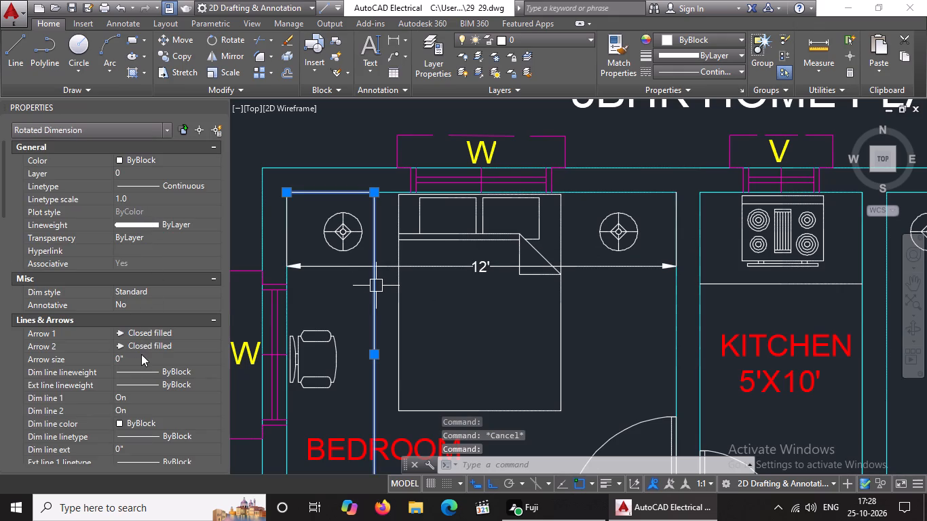
{"action": "left_click", "coordinate": [139, 355]}
{"action": "key", "text": "BackSpace"}
{"action": "key", "text": "BackSpace"}
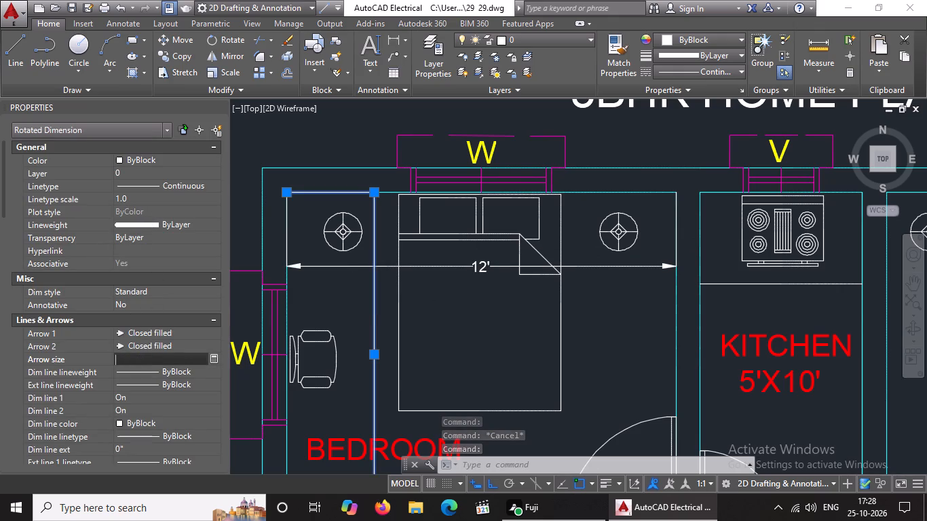
{"action": "type", "text": "5\""}
{"action": "key", "text": "Return"}
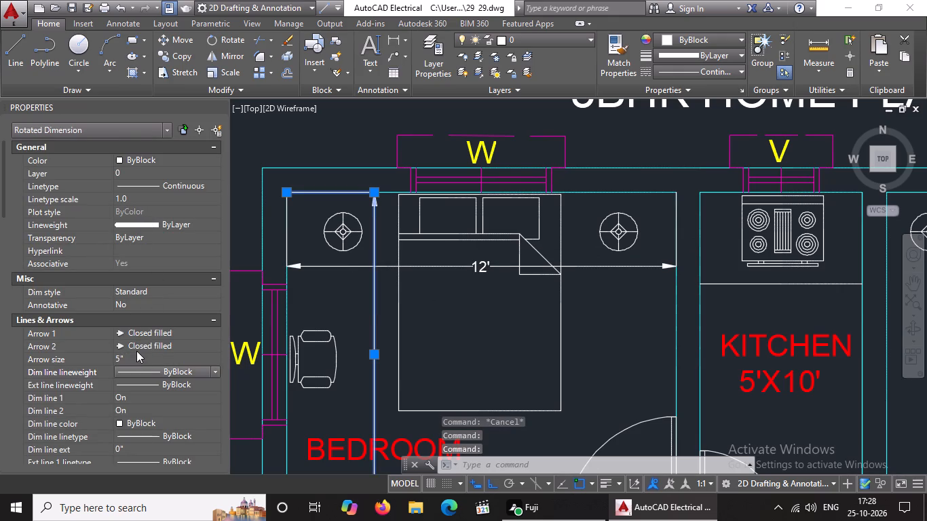
Set the text height of the 12'X10' bedroom's vertical depth dimension to 4" and deselect it.
{"action": "scroll", "coordinate": [137, 351], "scroll_direction": "down", "scroll_amount": 3}
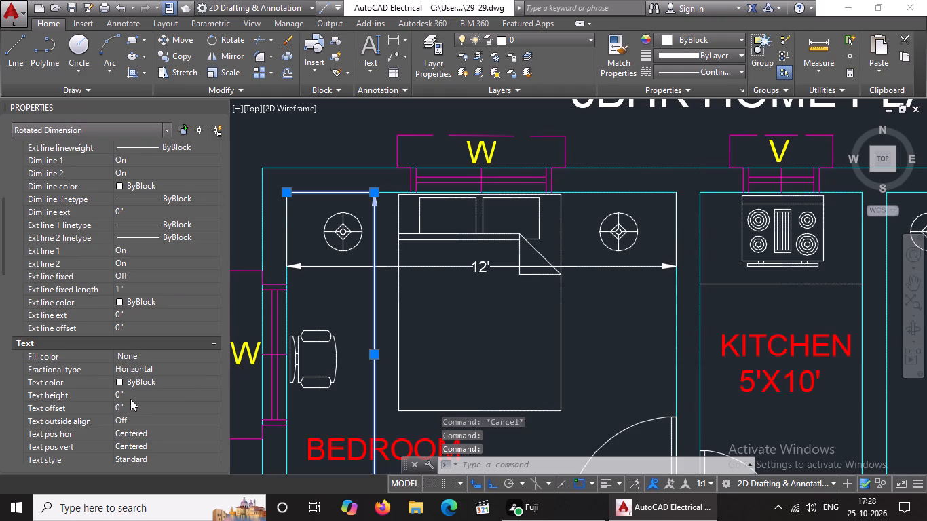
{"action": "left_click", "coordinate": [132, 397]}
{"action": "key", "text": "BackSpace"}
{"action": "key", "text": "BackSpace"}
{"action": "key", "text": "BackSpace"}
{"action": "key", "text": "BackSpace"}
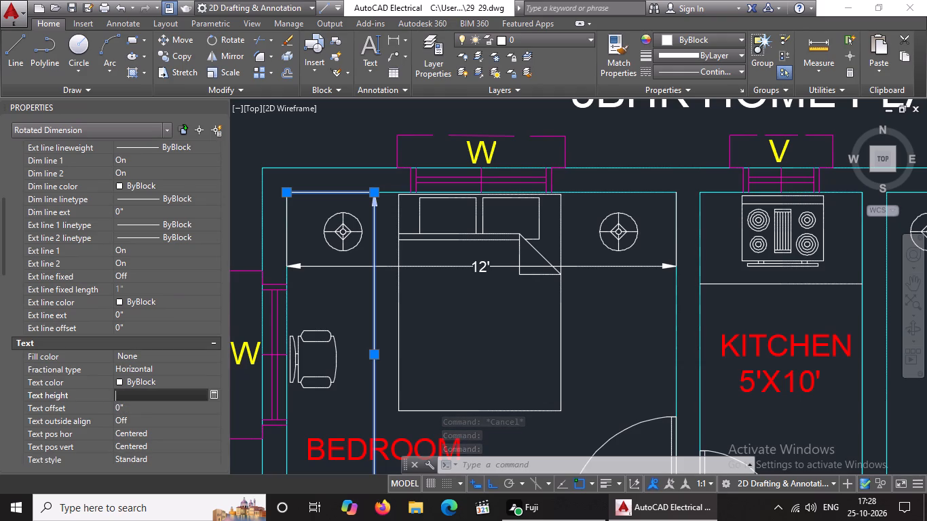
{"action": "type", "text": "4\""}
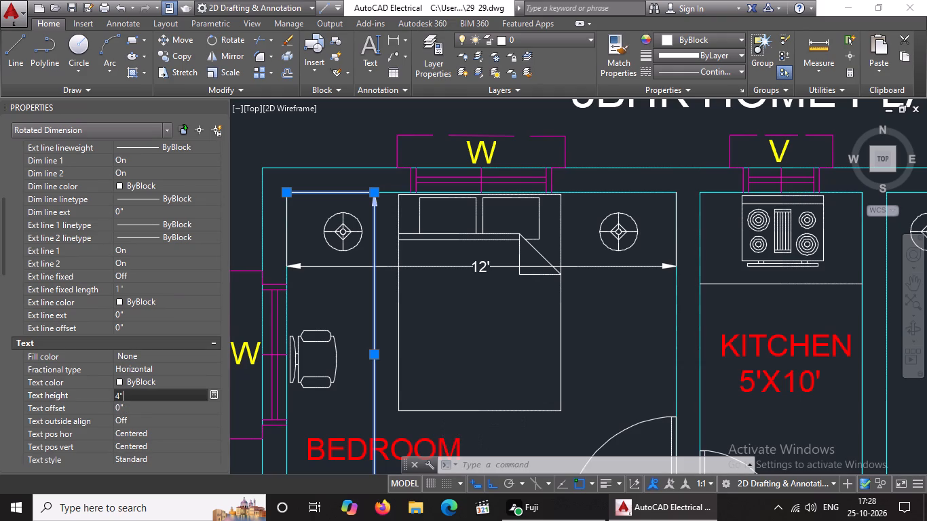
{"action": "key", "text": "Return"}
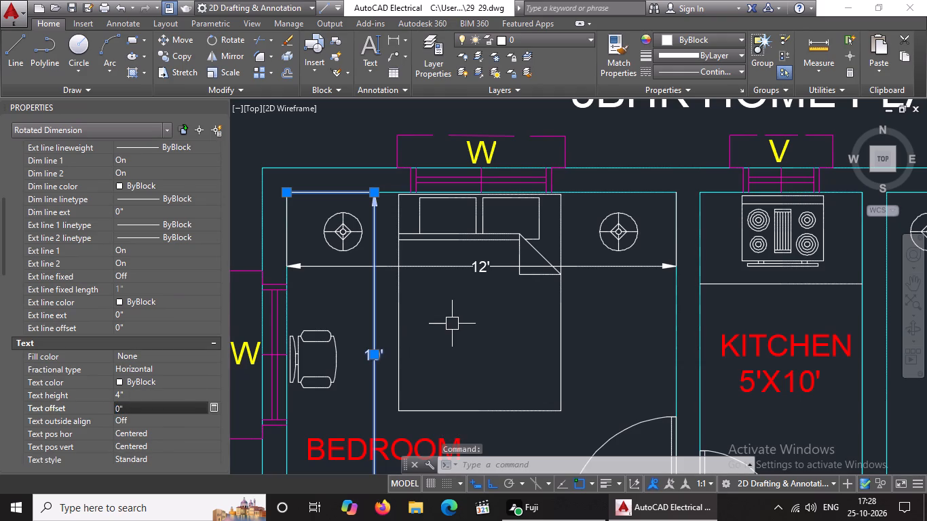
{"action": "key", "text": "Escape"}
Add a horizontal linear dimension of the kitchen's inner width from its southeast inner corner, placing its line just north of the door swing.
{"action": "scroll", "coordinate": [459, 323], "scroll_direction": "down", "scroll_amount": 2}
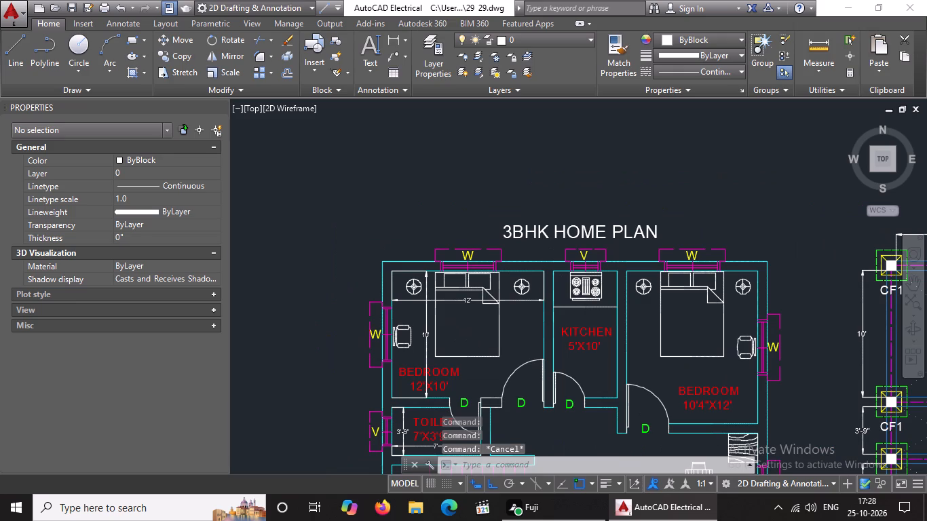
{"action": "key", "text": "Escape"}
{"action": "scroll", "coordinate": [474, 343], "scroll_direction": "down", "scroll_amount": 2}
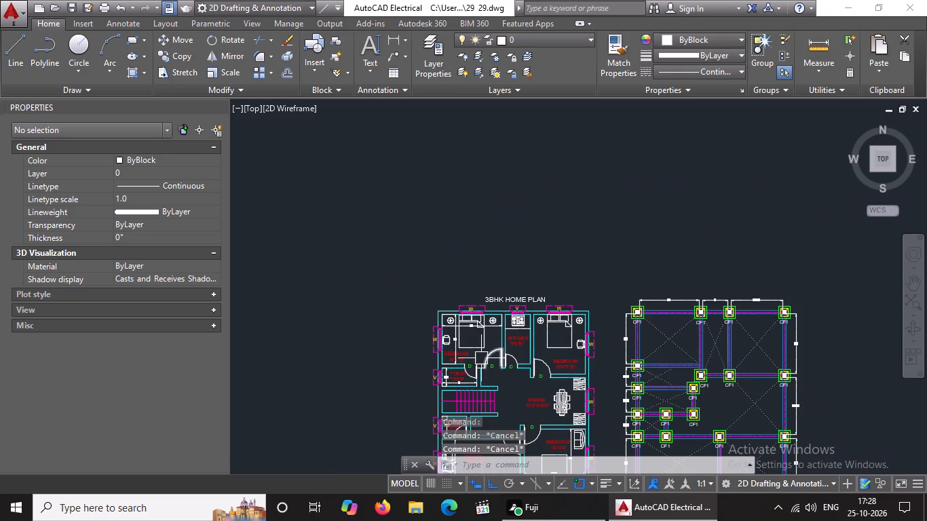
{"action": "scroll", "coordinate": [523, 391], "scroll_direction": "down", "scroll_amount": 1}
{"action": "middle_click_drag", "start_coordinate": [541, 402], "coordinate": [540, 391]}
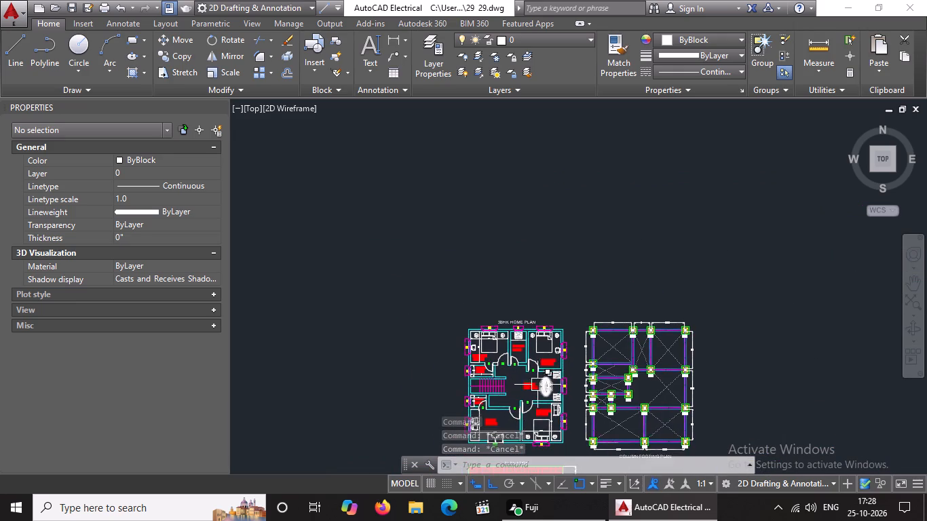
{"action": "scroll", "coordinate": [537, 378], "scroll_direction": "up", "scroll_amount": 2}
{"action": "scroll", "coordinate": [458, 310], "scroll_direction": "up", "scroll_amount": 1}
{"action": "key", "text": "Escape"}
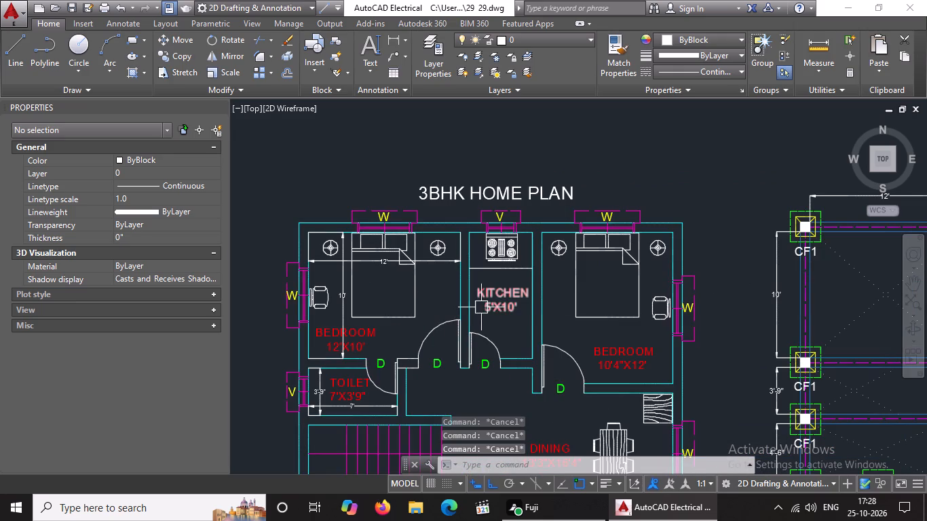
{"action": "type", "text": "DIMLIN"}
{"action": "key", "text": "Return"}
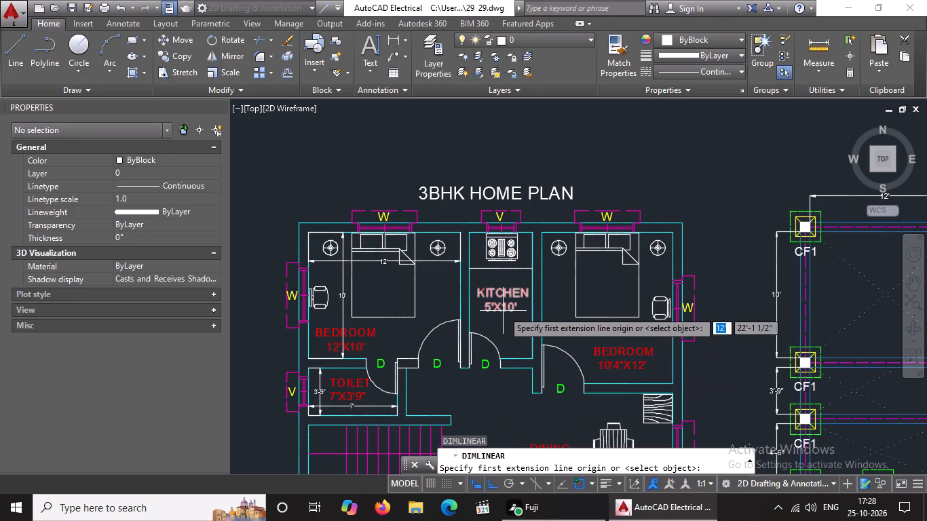
{"action": "scroll", "coordinate": [483, 236], "scroll_direction": "up", "scroll_amount": 2}
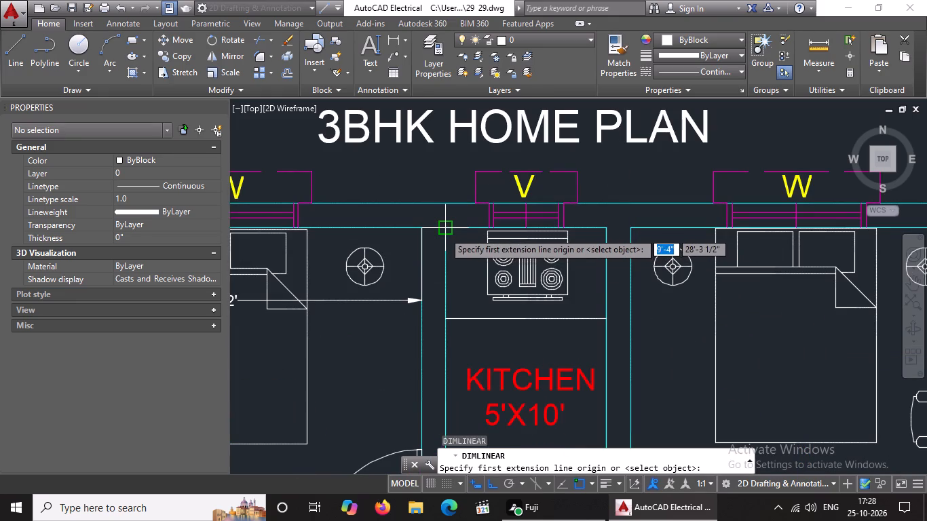
{"action": "scroll", "coordinate": [501, 288], "scroll_direction": "down", "scroll_amount": 3}
{"action": "scroll", "coordinate": [501, 364], "scroll_direction": "up", "scroll_amount": 2}
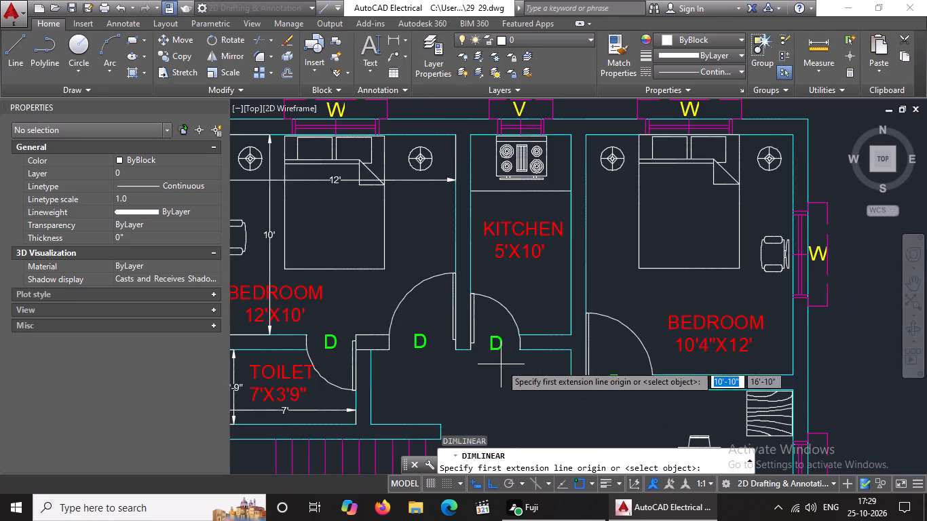
{"action": "left_click", "coordinate": [572, 335]}
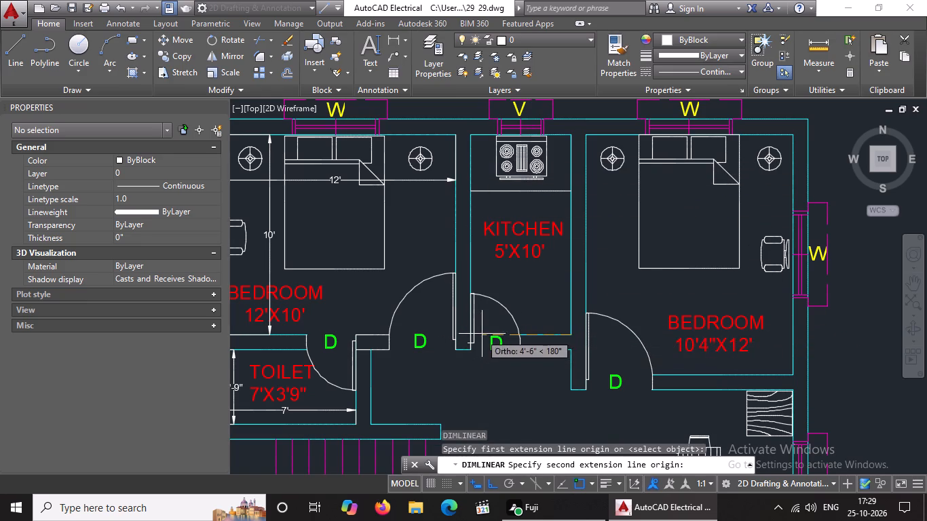
{"action": "scroll", "coordinate": [472, 334], "scroll_direction": "up", "scroll_amount": 2}
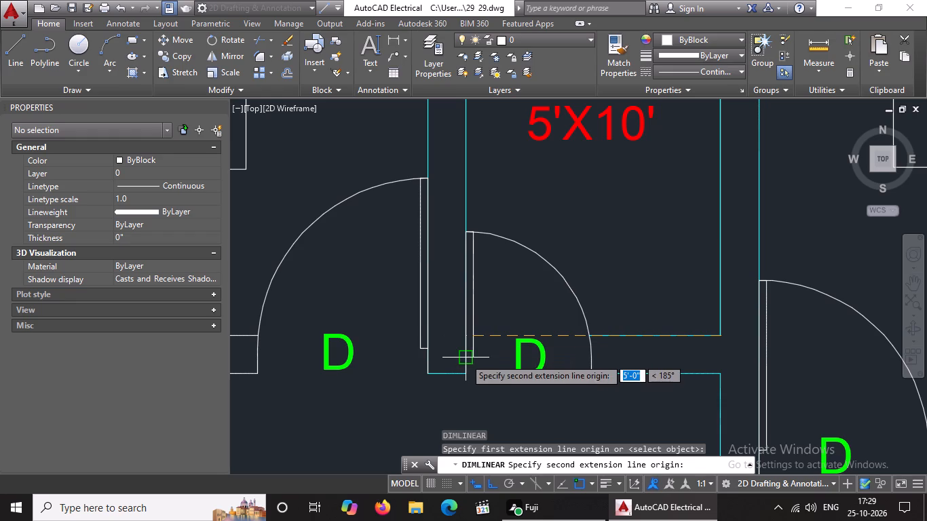
{"action": "left_click_drag", "start_coordinate": [465, 359], "coordinate": [461, 346]}
{"action": "left_click", "coordinate": [468, 217]}
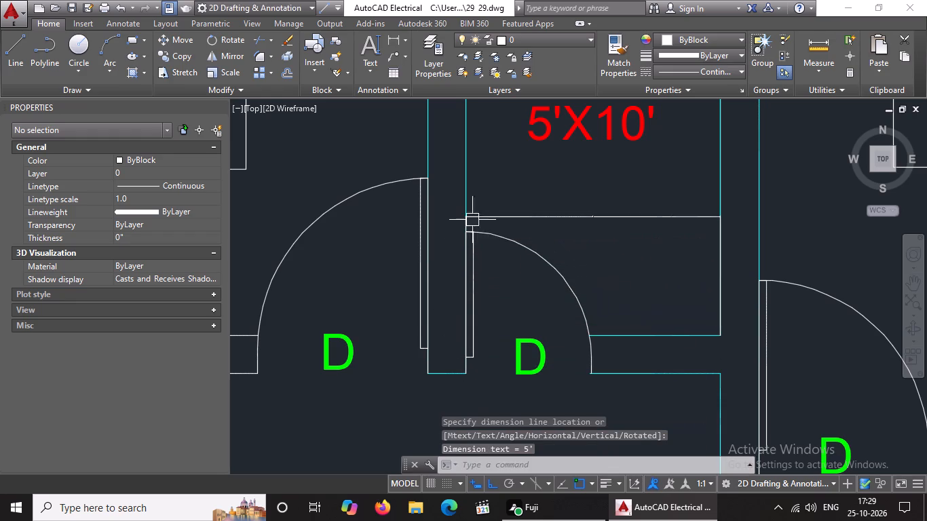
{"action": "scroll", "coordinate": [607, 239], "scroll_direction": "down", "scroll_amount": 2}
{"action": "key", "text": "Escape"}
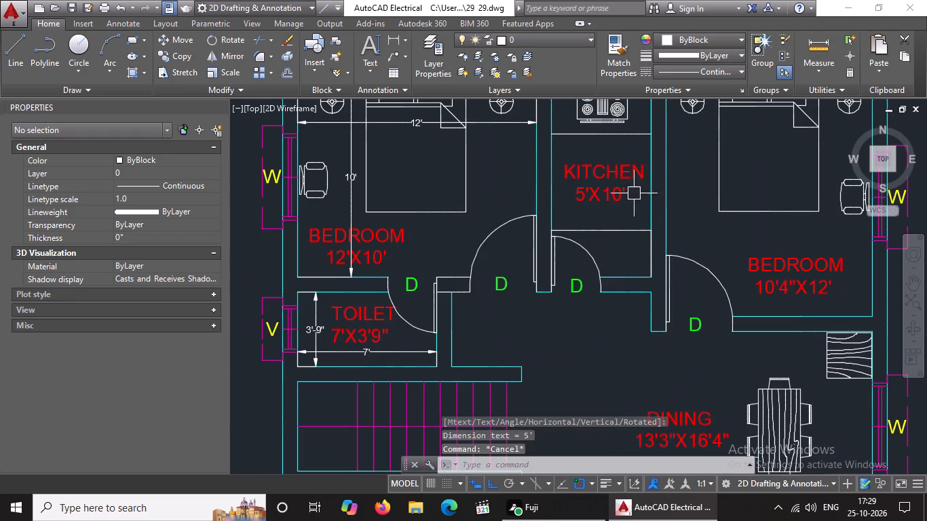
Add a vertical linear dimension of the kitchen's inner depth between its southeast and northeast inner corners, placing its line just west of the east wall.
{"action": "scroll", "coordinate": [624, 197], "scroll_direction": "down", "scroll_amount": 1}
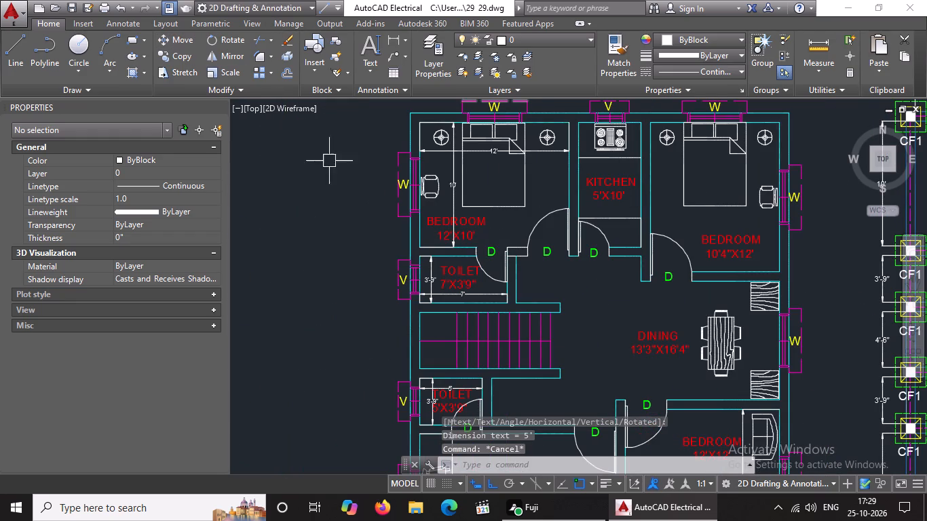
{"action": "type", "text": "DIMLIN"}
{"action": "key", "text": "Return"}
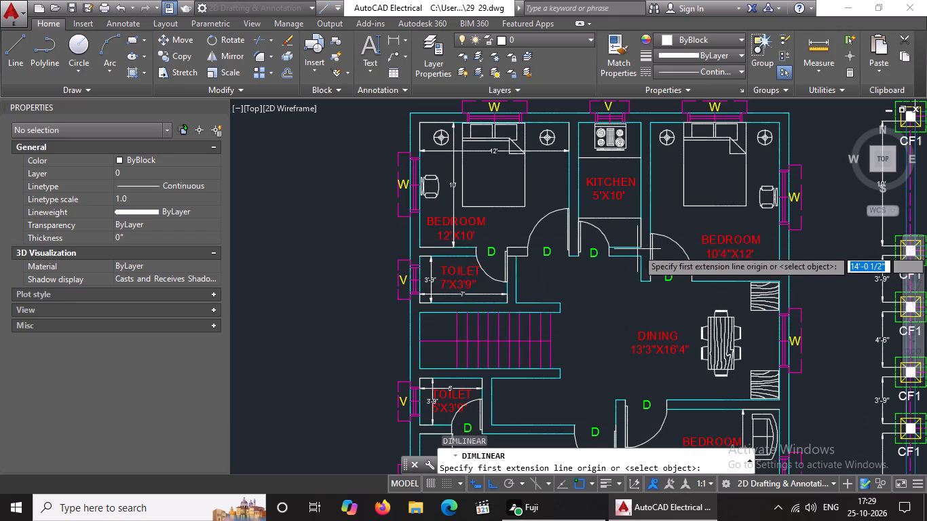
{"action": "left_click", "coordinate": [641, 247]}
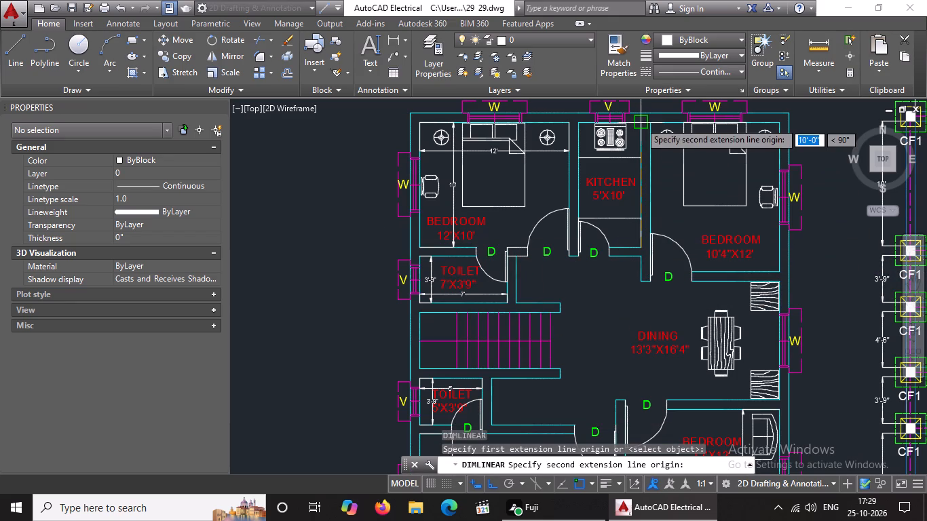
{"action": "left_click", "coordinate": [640, 122]}
{"action": "left_click", "coordinate": [629, 130]}
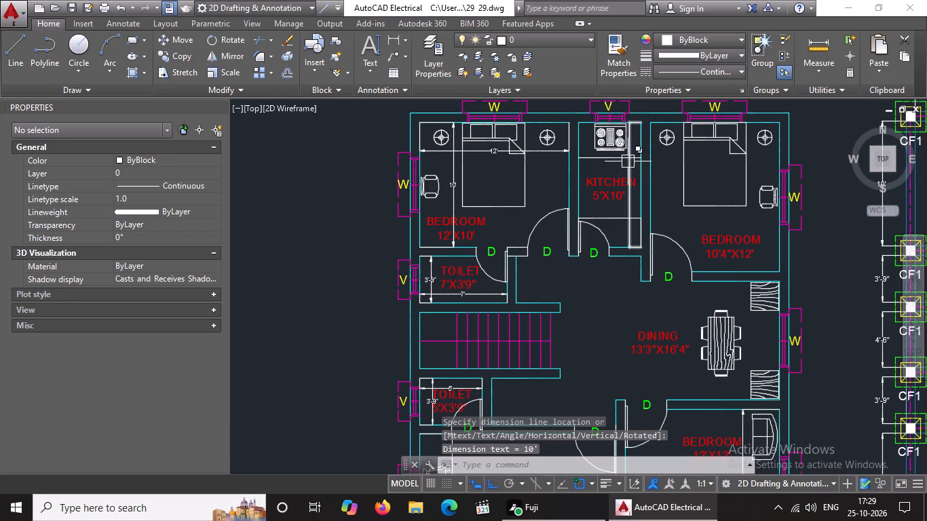
{"action": "key", "text": "Escape"}
{"action": "scroll", "coordinate": [631, 166], "scroll_direction": "up", "scroll_amount": 1}
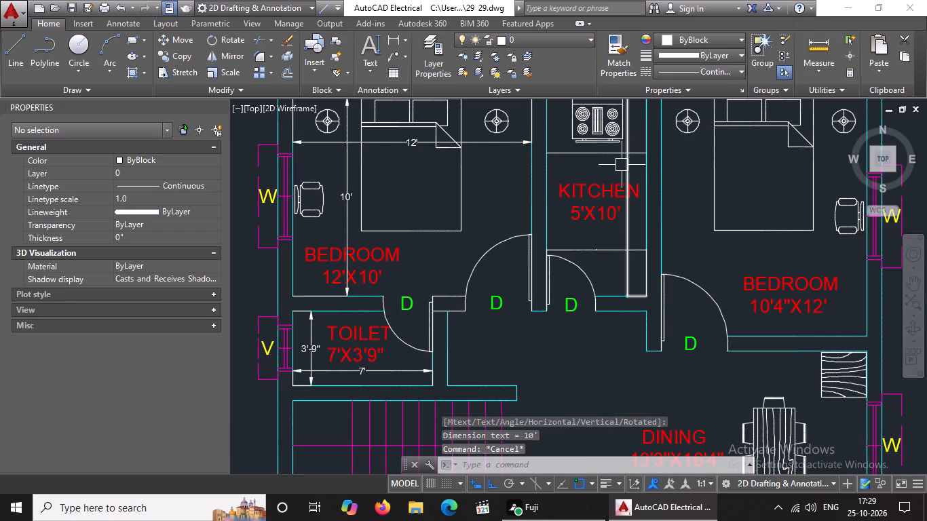
Set the arrow size of the kitchen's vertical depth dimension to 5".
{"action": "left_click", "coordinate": [627, 163]}
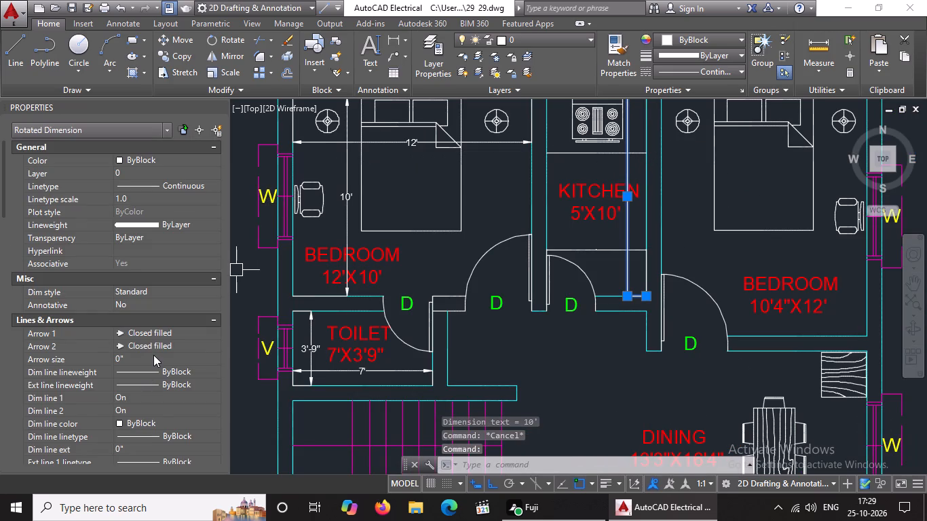
{"action": "left_click", "coordinate": [153, 355]}
{"action": "key", "text": "BackSpace"}
{"action": "key", "text": "BackSpace"}
{"action": "key", "text": "BackSpace"}
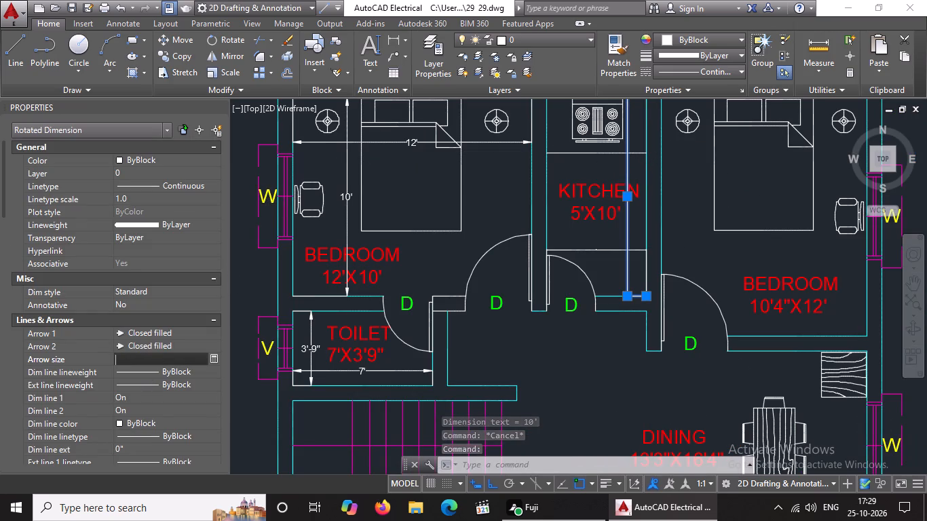
{"action": "type", "text": "5\""}
{"action": "key", "text": "Return"}
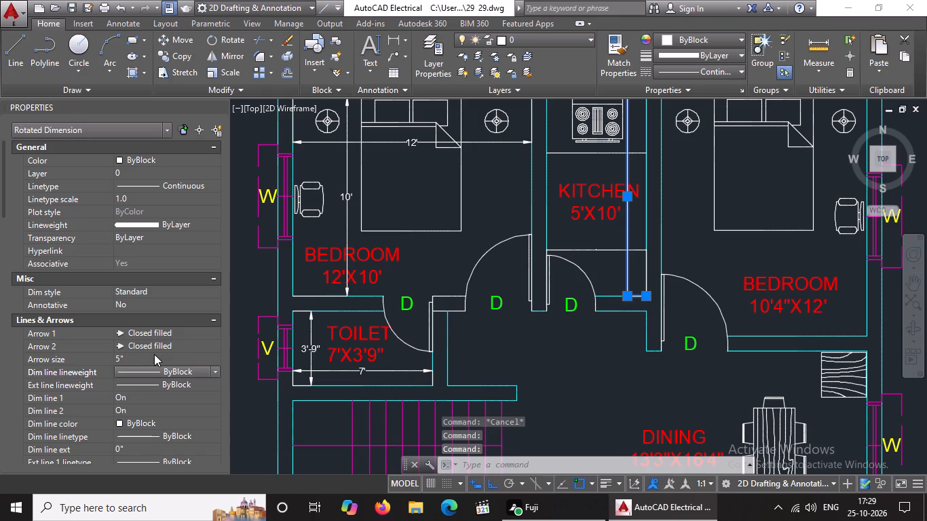
Set the text height of the kitchen's vertical depth dimension to 4".
{"action": "scroll", "coordinate": [132, 328], "scroll_direction": "down", "scroll_amount": 2}
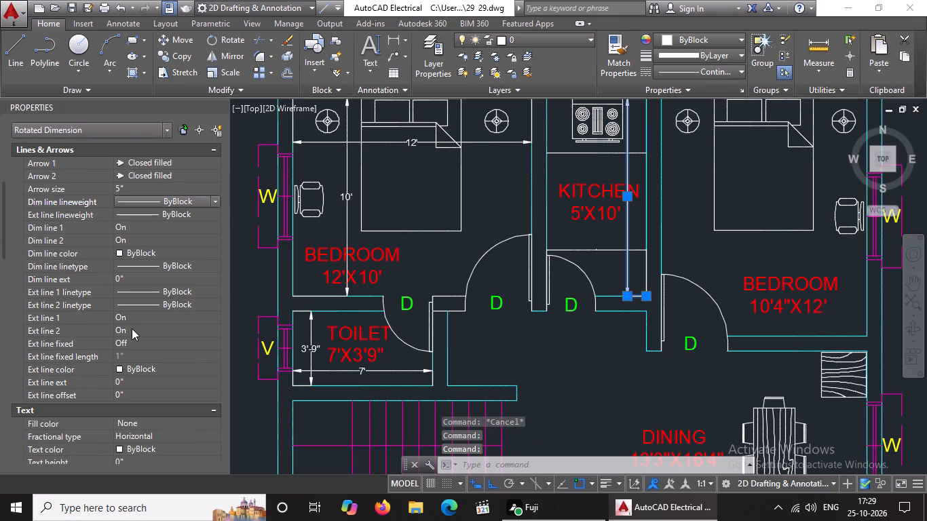
{"action": "scroll", "coordinate": [134, 328], "scroll_direction": "down", "scroll_amount": 2}
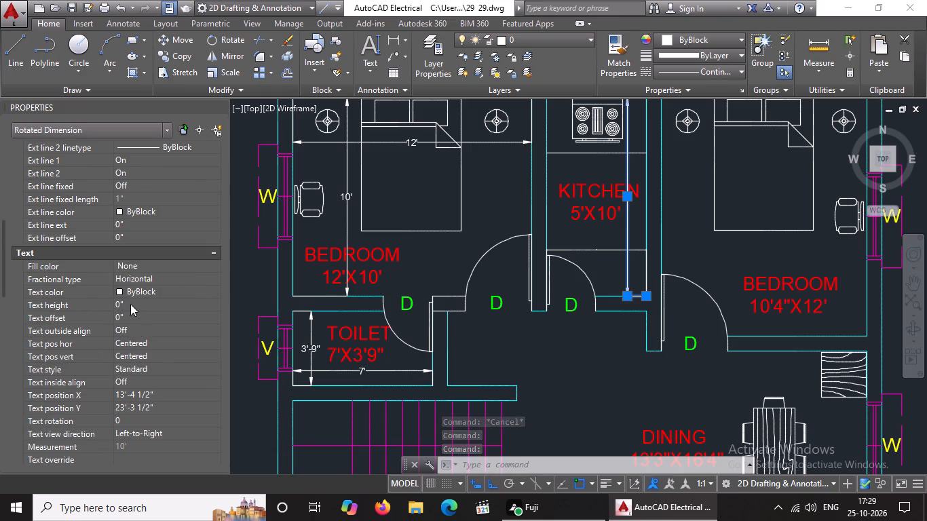
{"action": "left_click", "coordinate": [132, 302]}
{"action": "key", "text": "BackSpace"}
{"action": "key", "text": "BackSpace"}
{"action": "key", "text": "BackSpace"}
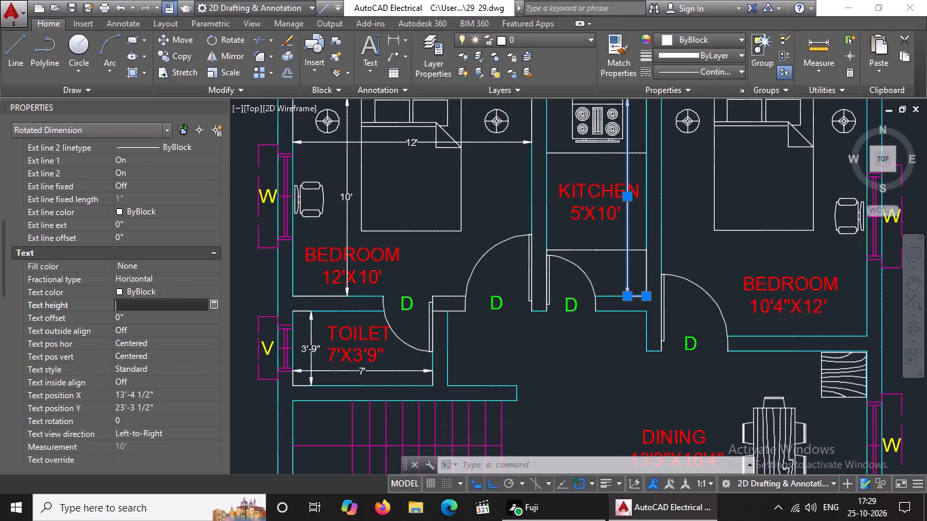
{"action": "type", "text": "4\""}
{"action": "key", "text": "Return"}
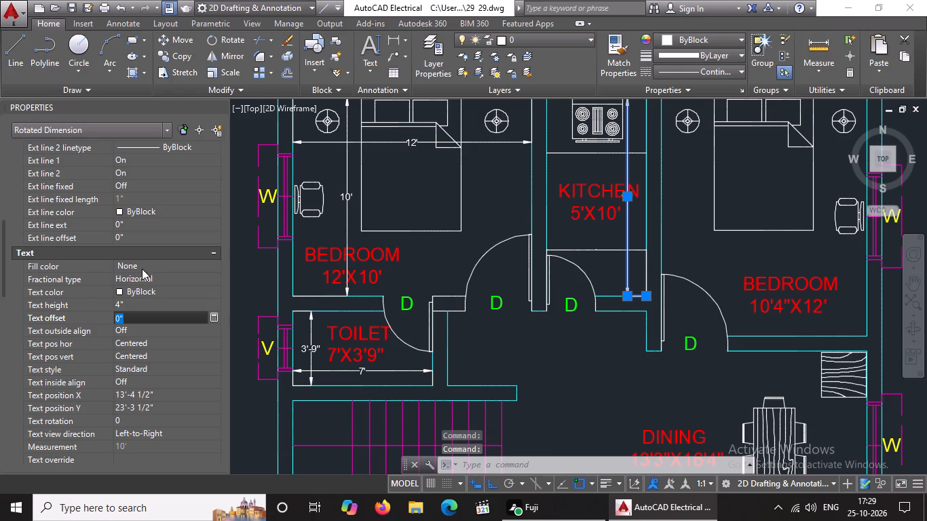
Set the arrow size of the kitchen's horizontal width dimension, just north of the door swing, to 5".
{"action": "scroll", "coordinate": [629, 273], "scroll_direction": "down", "scroll_amount": 2}
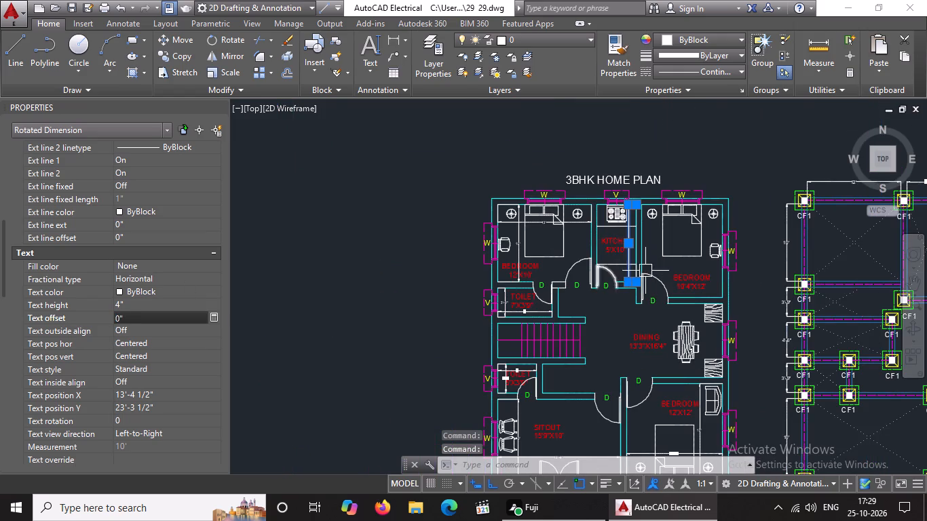
{"action": "scroll", "coordinate": [663, 265], "scroll_direction": "up", "scroll_amount": 2}
{"action": "left_click", "coordinate": [555, 263]}
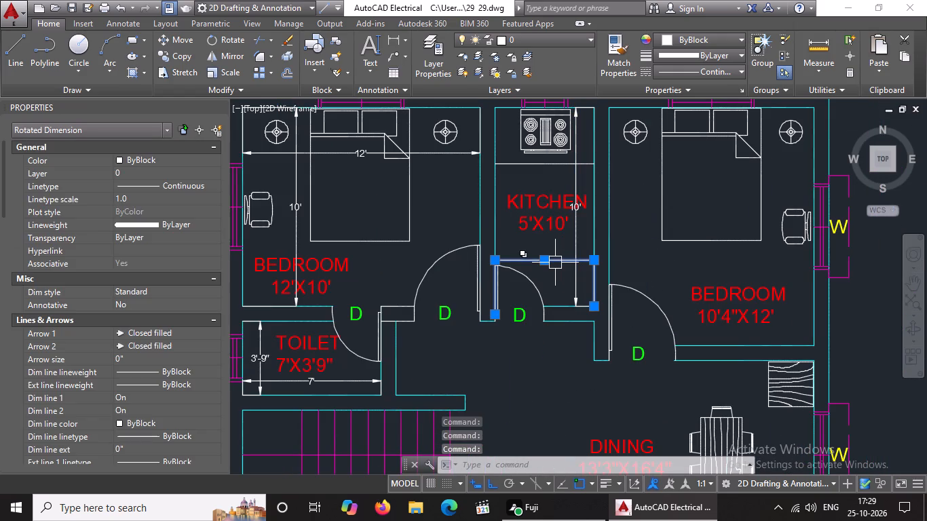
{"action": "scroll", "coordinate": [159, 259], "scroll_direction": "up", "scroll_amount": 1}
{"action": "scroll", "coordinate": [159, 259], "scroll_direction": "down", "scroll_amount": 2}
{"action": "scroll", "coordinate": [132, 238], "scroll_direction": "up", "scroll_amount": 3}
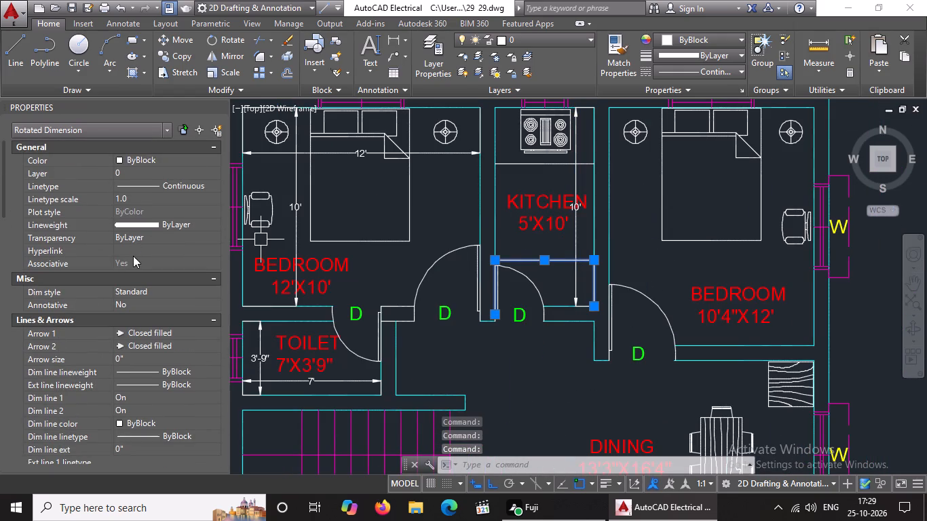
{"action": "left_click", "coordinate": [139, 355]}
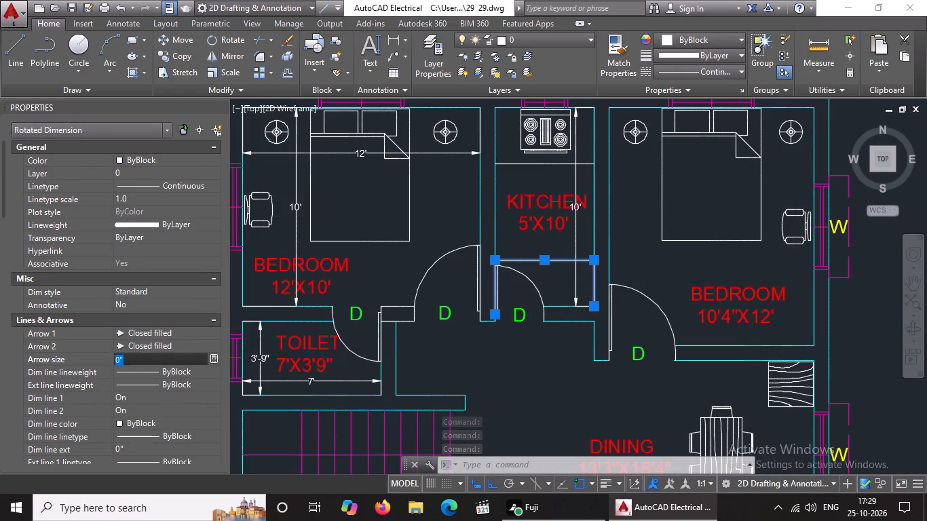
{"action": "key", "text": "BackSpace"}
{"action": "key", "text": "BackSpace"}
{"action": "key", "text": "BackSpace"}
{"action": "type", "text": "5\""}
{"action": "key", "text": "Return"}
Set the text height of the kitchen's horizontal width dimension to 4", deselect it and close the object properties.
{"action": "scroll", "coordinate": [139, 355], "scroll_direction": "down", "scroll_amount": 3}
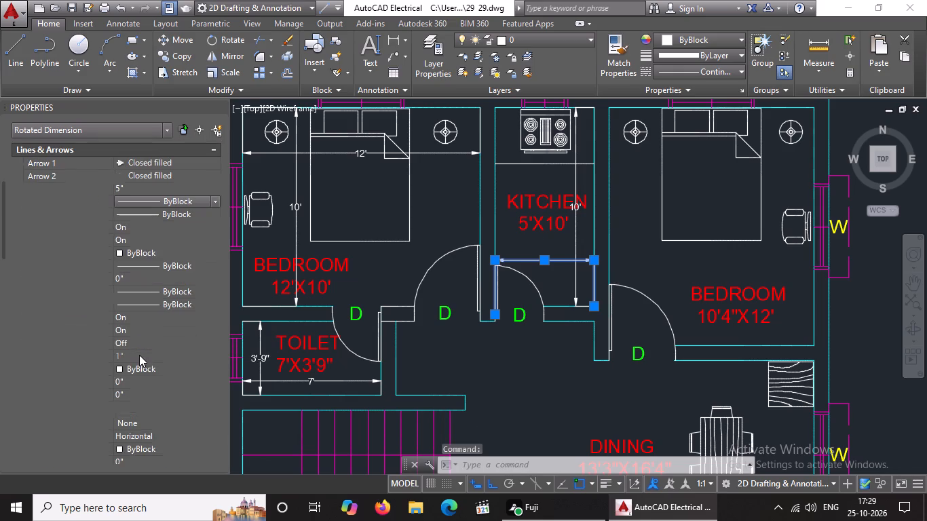
{"action": "scroll", "coordinate": [129, 396], "scroll_direction": "down", "scroll_amount": 2}
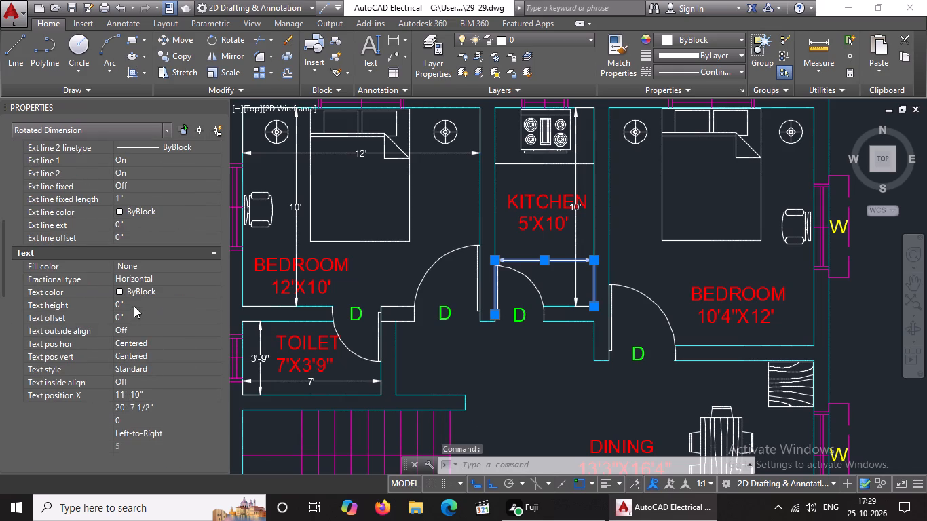
{"action": "left_click", "coordinate": [135, 303]}
{"action": "key", "text": "BackSpace"}
{"action": "key", "text": "BackSpace"}
{"action": "key", "text": "BackSpace"}
{"action": "type", "text": "4\""}
{"action": "key", "text": "Return"}
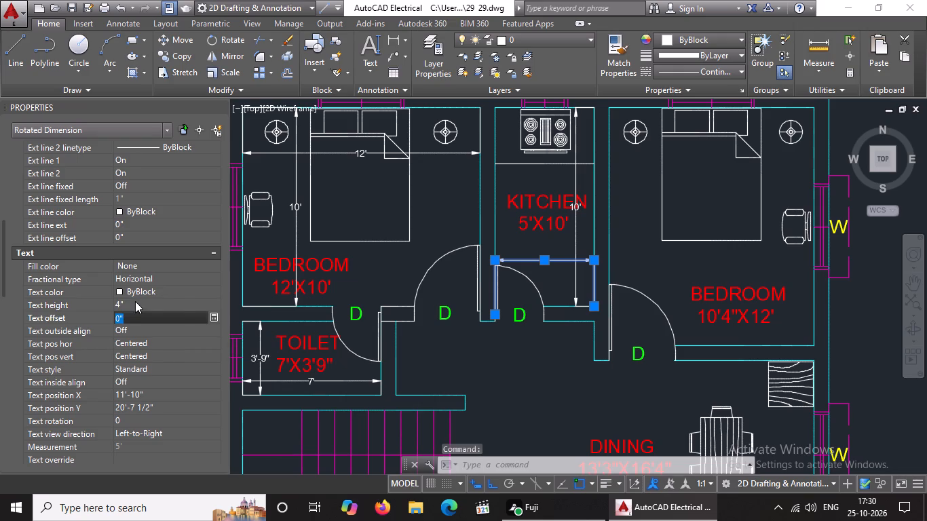
{"action": "scroll", "coordinate": [139, 294], "scroll_direction": "down", "scroll_amount": 3}
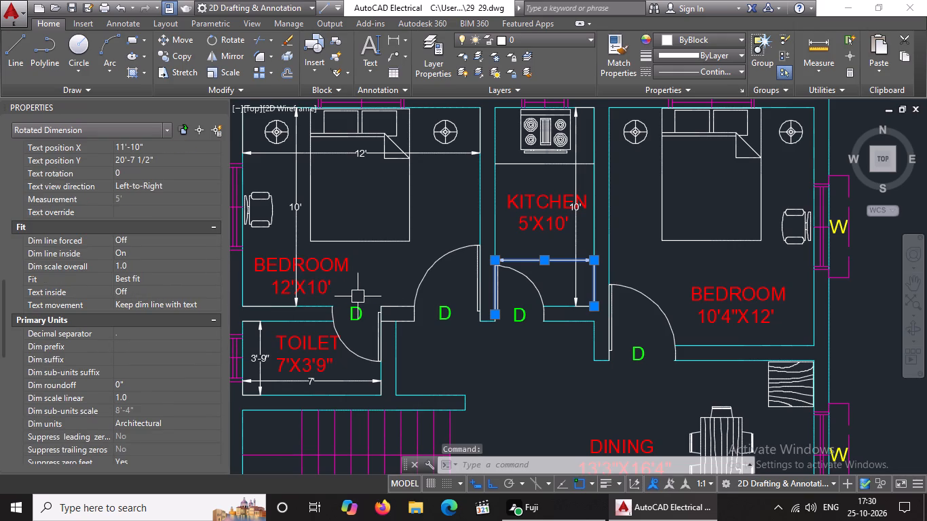
{"action": "key", "text": "Escape"}
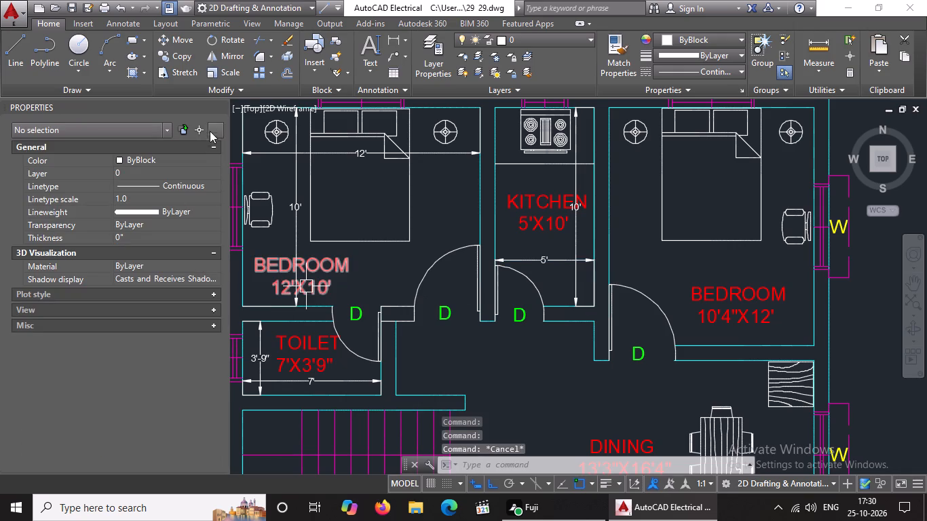
{"action": "left_click", "coordinate": [219, 103]}
{"action": "key", "text": "Escape"}
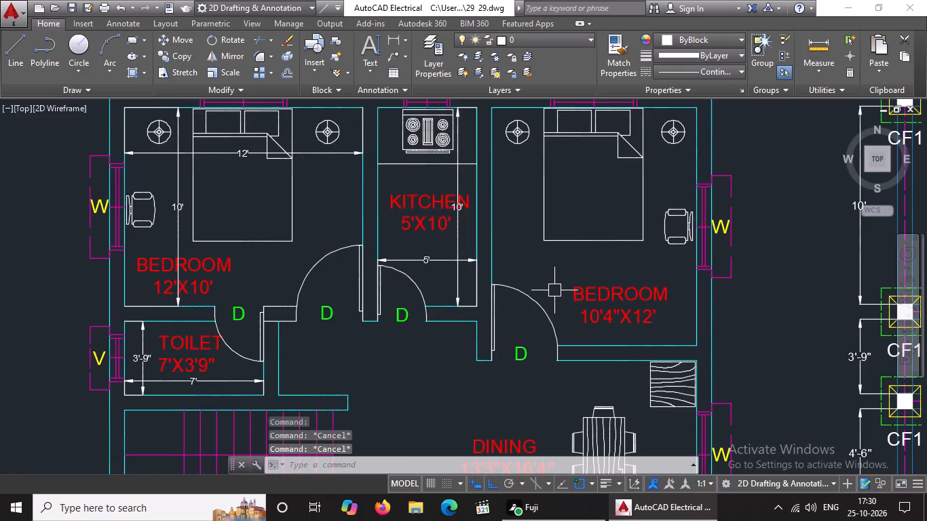
Add a horizontal linear dimension between the 10'4"X12' bedroom's northwest and northeast inner corners, placing its line across the bed just south of the lamps.
{"action": "scroll", "coordinate": [440, 271], "scroll_direction": "down", "scroll_amount": 2}
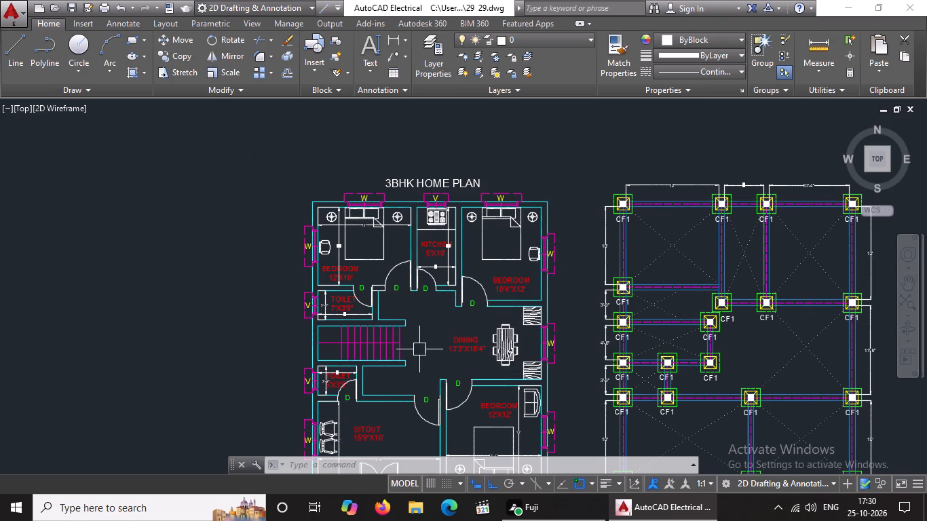
{"action": "scroll", "coordinate": [437, 317], "scroll_direction": "up", "scroll_amount": 1}
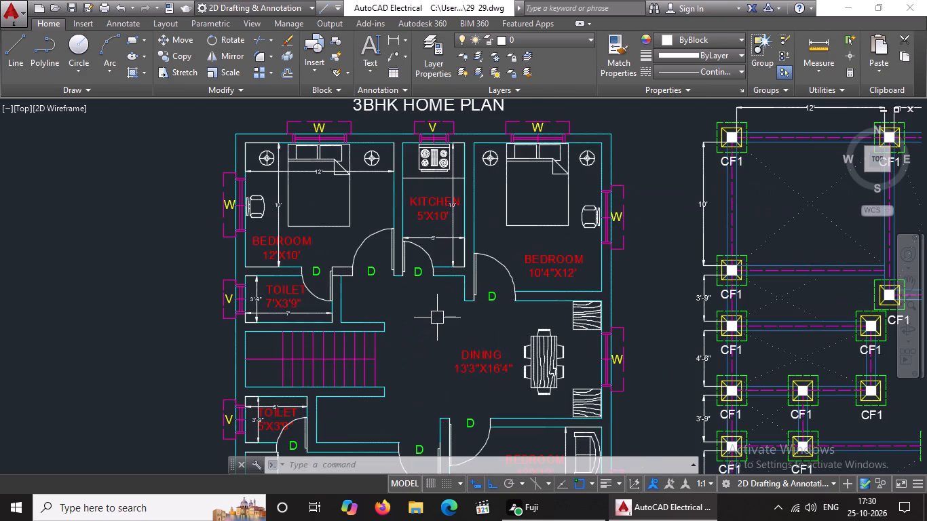
{"action": "type", "text": "DIMLIN"}
{"action": "key", "text": "Return"}
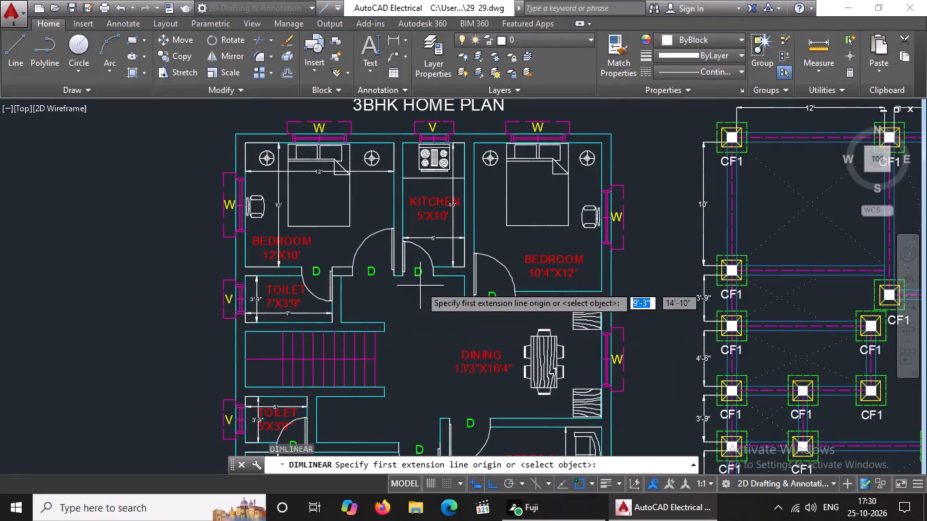
{"action": "scroll", "coordinate": [502, 198], "scroll_direction": "up", "scroll_amount": 1}
{"action": "left_click", "coordinate": [456, 111]}
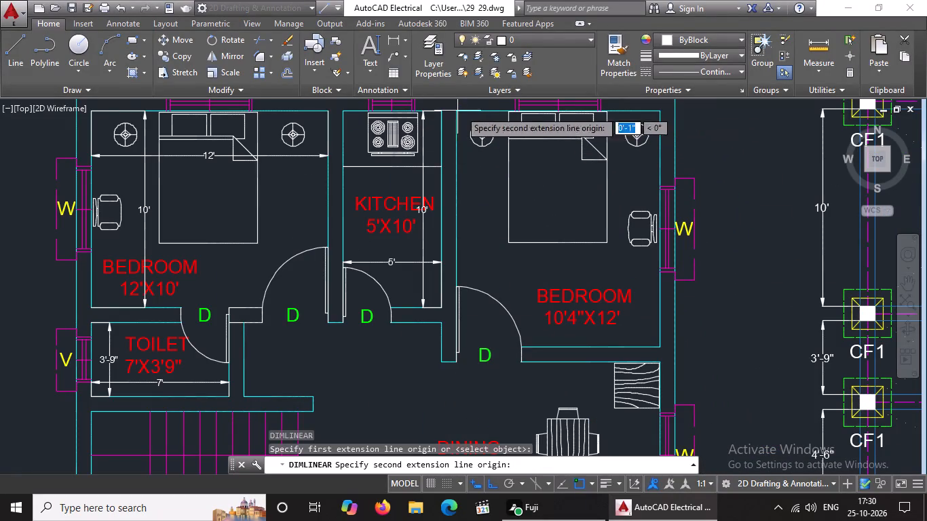
{"action": "left_click", "coordinate": [660, 114]}
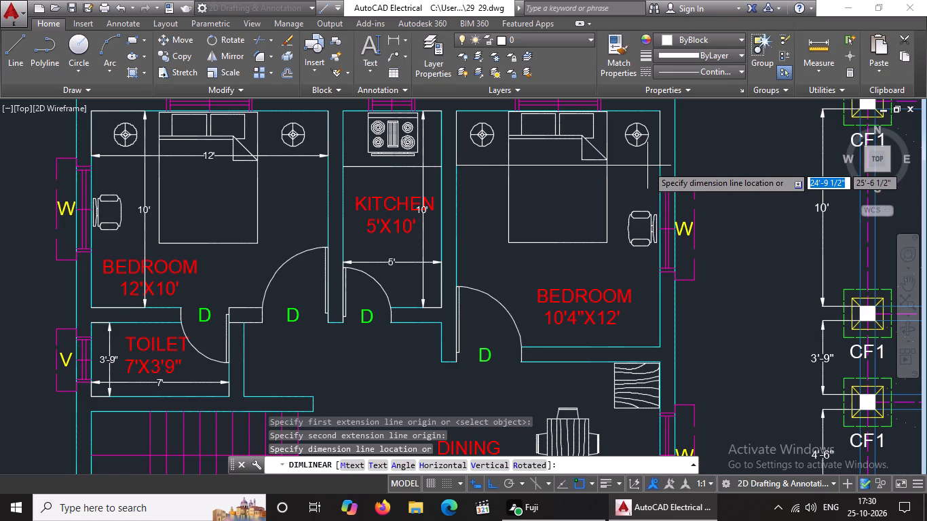
{"action": "left_click", "coordinate": [647, 163]}
Add a vertical linear dimension between the 10'4"X12' bedroom's southeast and northeast inner corners, placing its line between the bed and the chair.
{"action": "type", "text": "DIMLIN"}
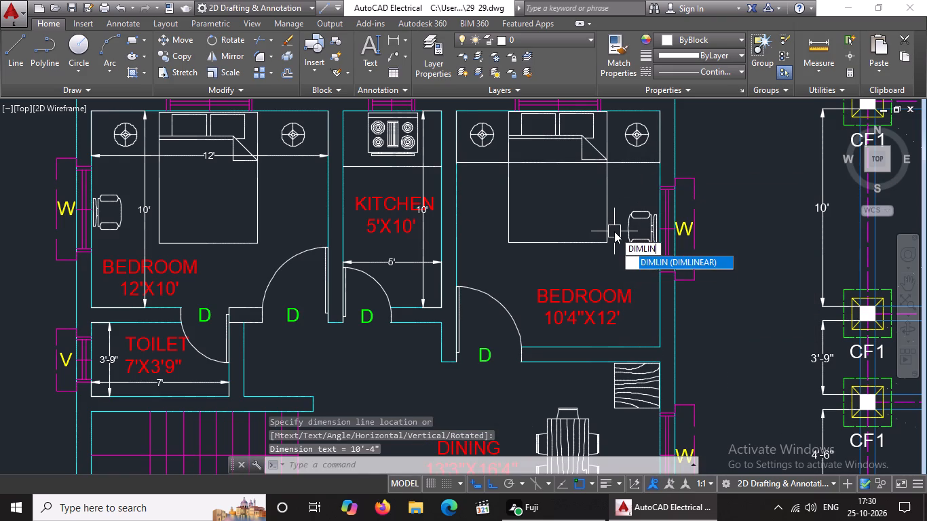
{"action": "key", "text": "Return"}
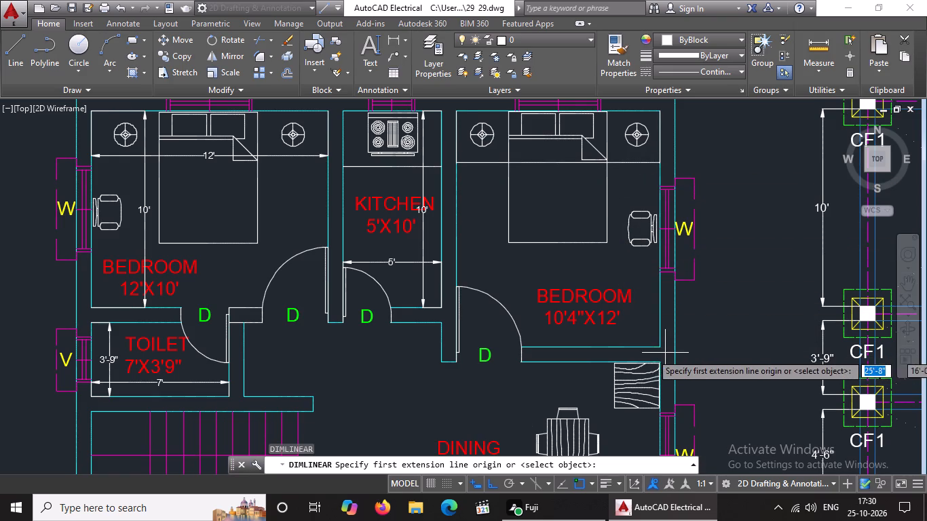
{"action": "left_click", "coordinate": [659, 347]}
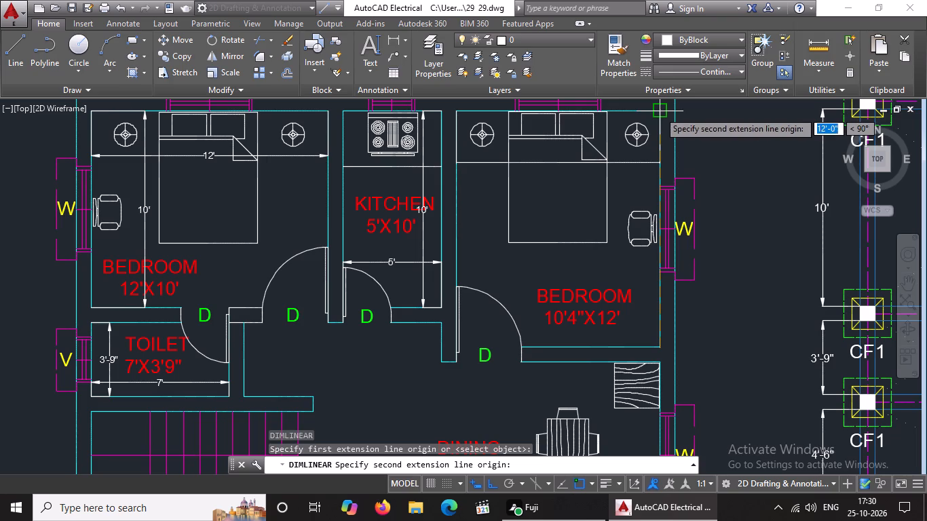
{"action": "left_click", "coordinate": [659, 111]}
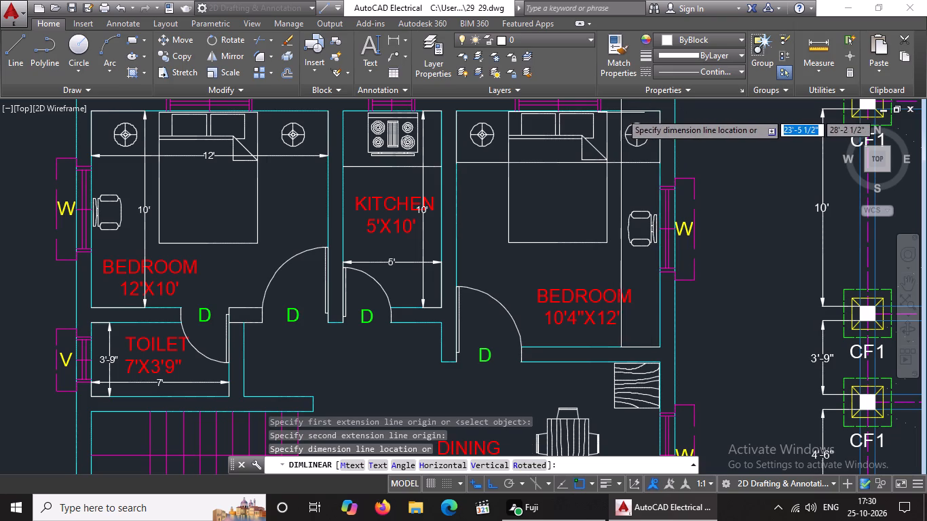
{"action": "left_click", "coordinate": [620, 114]}
{"action": "key", "text": "Escape"}
Open the properties of the 10'4"X12' bedroom's horizontal width dimension and set its arrow size to 5".
{"action": "left_click", "coordinate": [483, 163]}
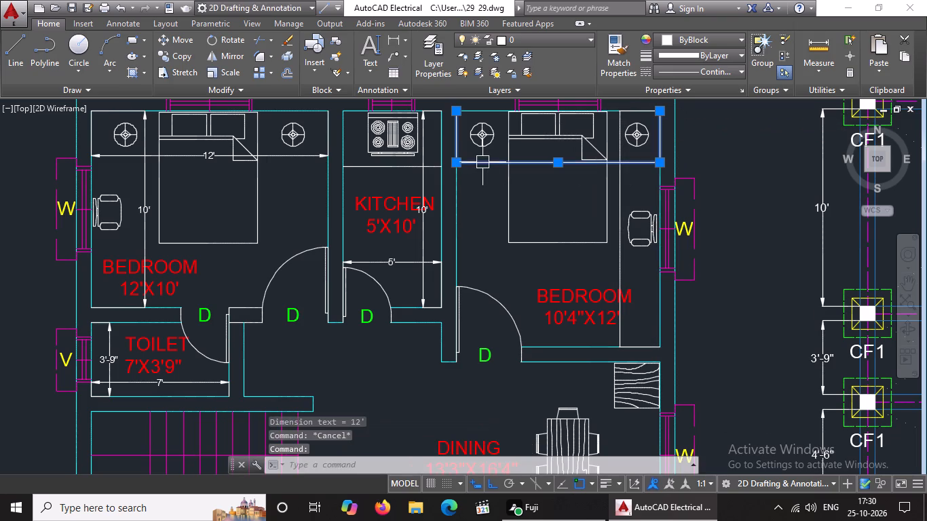
{"action": "right_click", "coordinate": [475, 209]}
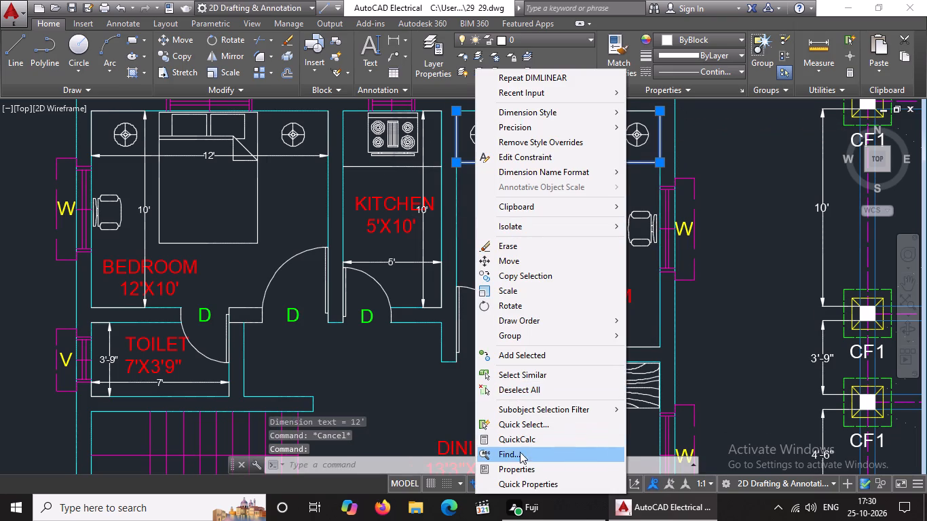
{"action": "left_click", "coordinate": [524, 469]}
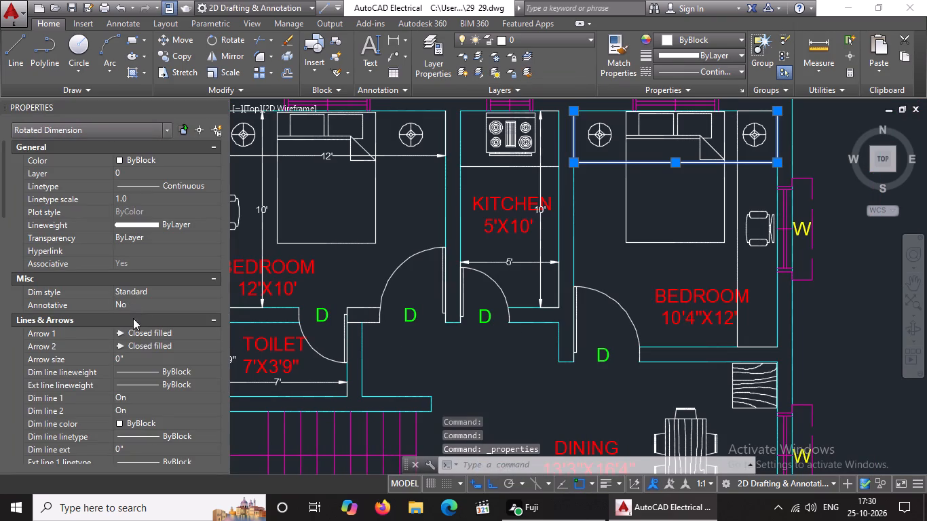
{"action": "left_click", "coordinate": [137, 355]}
{"action": "key", "text": "BackSpace"}
{"action": "key", "text": "BackSpace"}
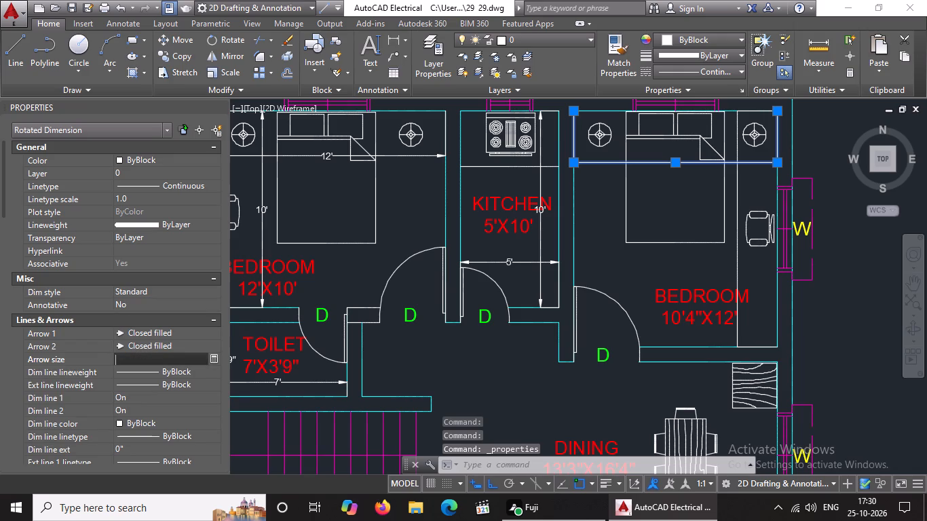
{"action": "type", "text": "5\""}
{"action": "key", "text": "Return"}
Set the text height of the 10'4"X12' bedroom's horizontal width dimension to 4".
{"action": "scroll", "coordinate": [138, 355], "scroll_direction": "down", "scroll_amount": 3}
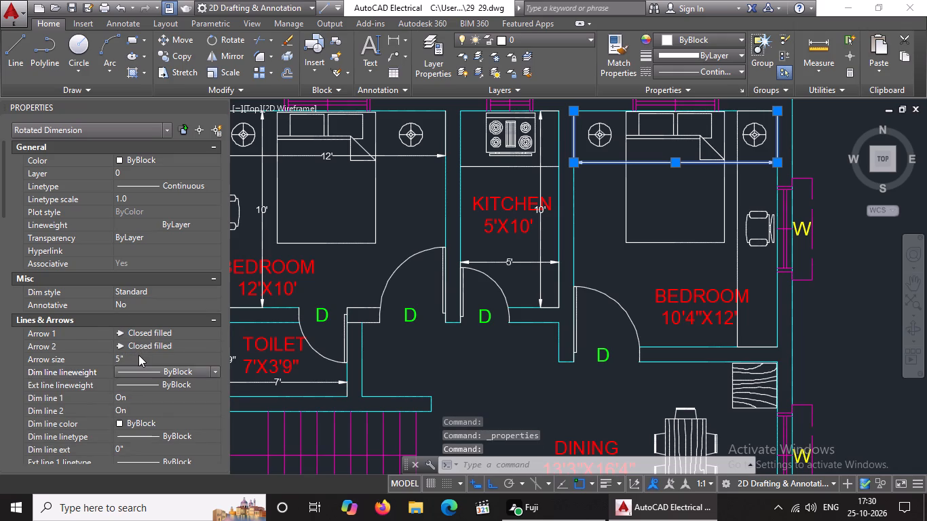
{"action": "left_click", "coordinate": [132, 396]}
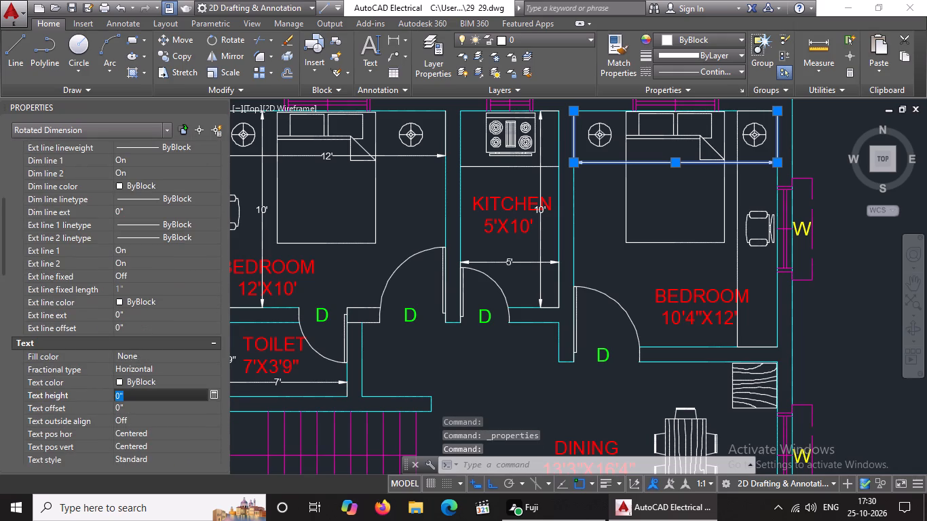
{"action": "key", "text": "BackSpace"}
{"action": "key", "text": "BackSpace"}
{"action": "key", "text": "4"}
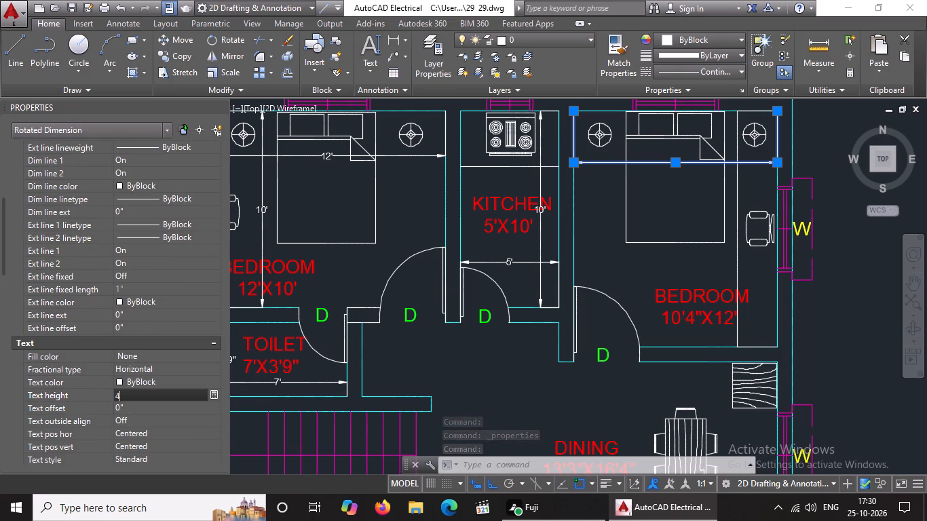
{"action": "key", "text": "shift+quotedbl"}
{"action": "key", "text": "Return"}
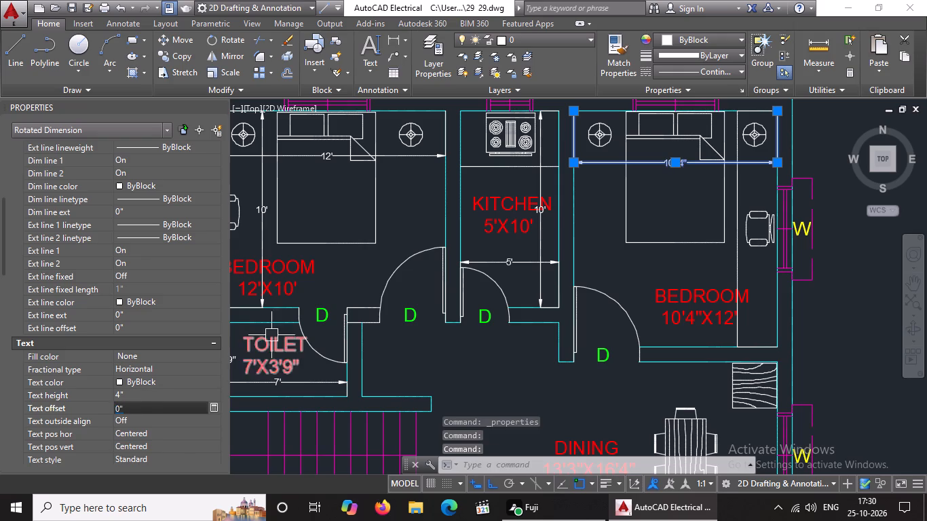
Set the arrow size of the 10'4"X12' bedroom's vertical dimension to 5".
{"action": "left_click", "coordinate": [737, 258]}
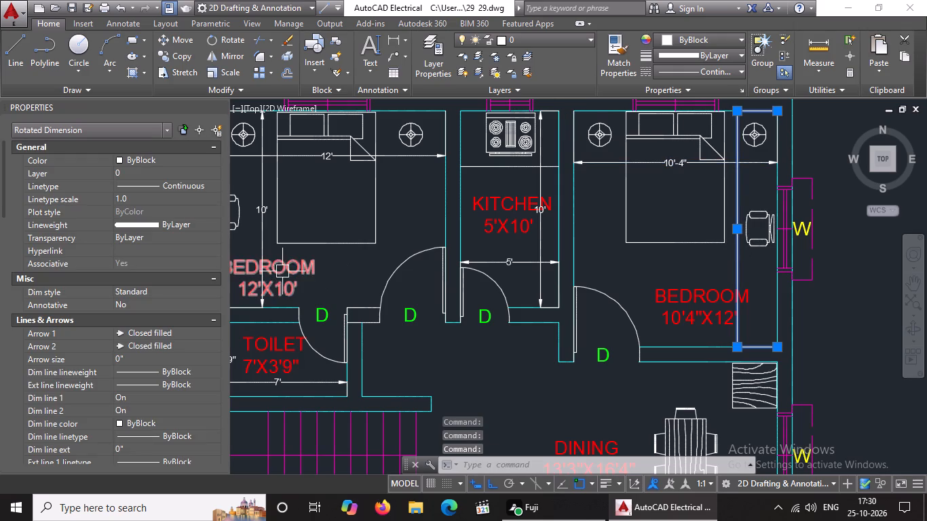
{"action": "left_click", "coordinate": [133, 357]}
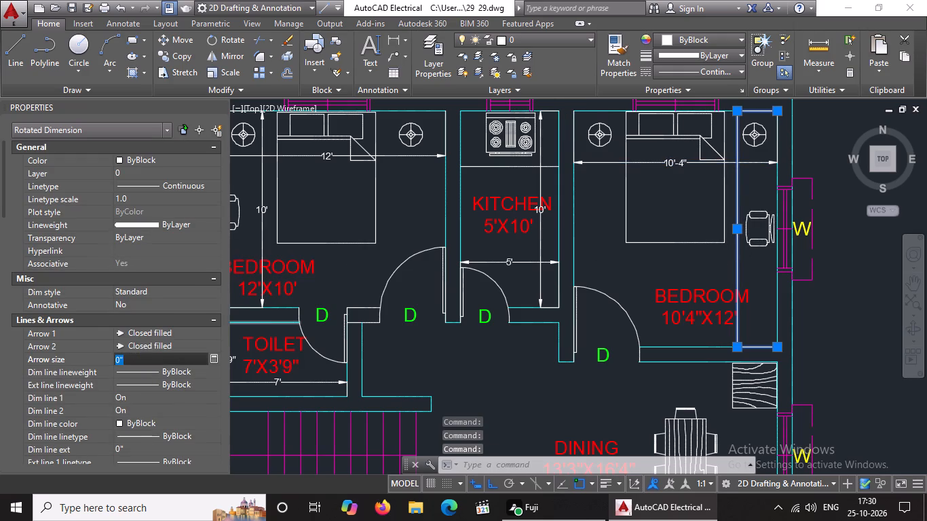
{"action": "key", "text": "BackSpace"}
{"action": "key", "text": "BackSpace"}
{"action": "key", "text": "BackSpace"}
{"action": "type", "text": "5\""}
{"action": "key", "text": "Return"}
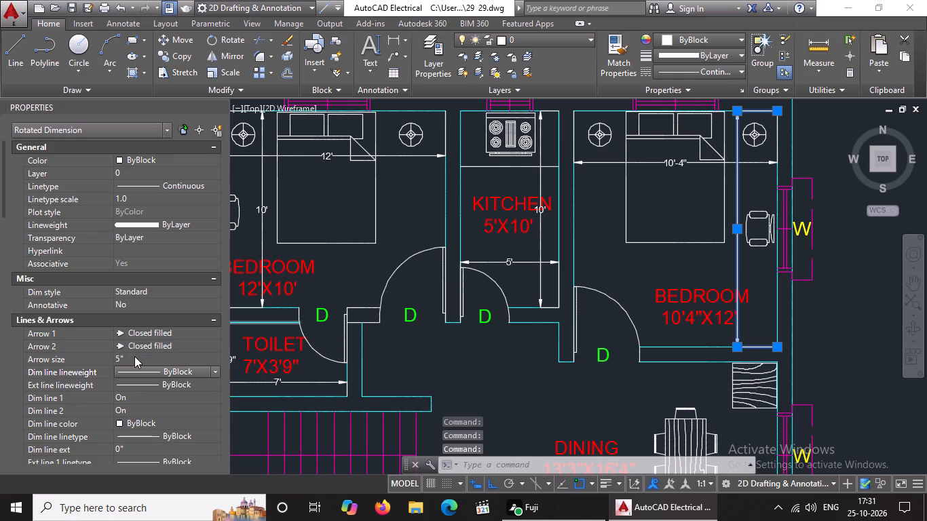
Set the text height of the 10'4"X12' bedroom's vertical dimension to 4" and close its properties.
{"action": "scroll", "coordinate": [136, 355], "scroll_direction": "down", "scroll_amount": 3}
{"action": "right_click", "coordinate": [136, 357]}
{"action": "left_click", "coordinate": [126, 379]}
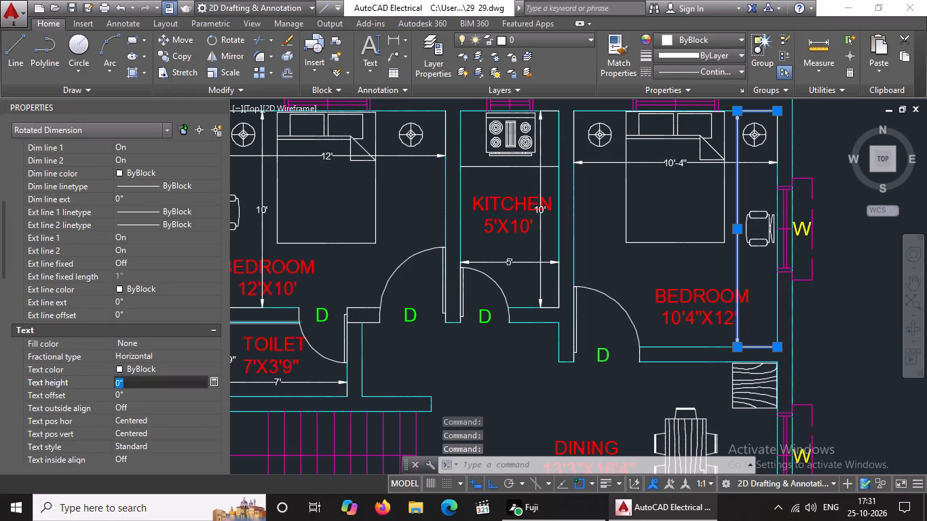
{"action": "key", "text": "BackSpace"}
{"action": "key", "text": "BackSpace"}
{"action": "key", "text": "4"}
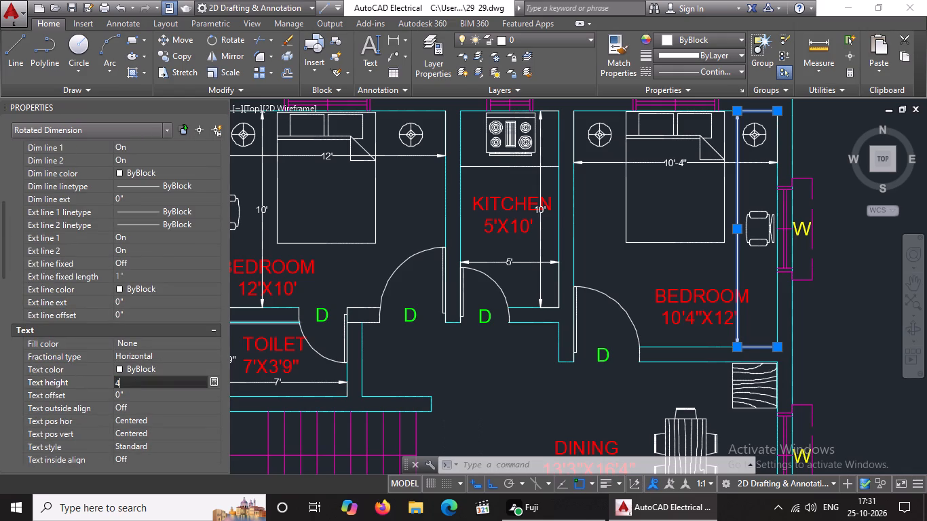
{"action": "key", "text": "shift+quotedbl"}
{"action": "key", "text": "Return"}
{"action": "scroll", "coordinate": [172, 353], "scroll_direction": "down", "scroll_amount": 3}
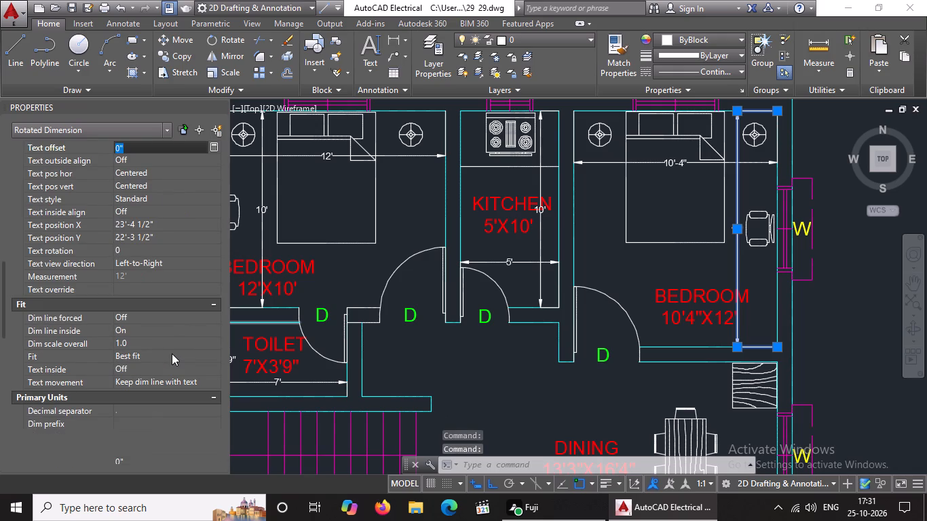
{"action": "key", "text": "Escape"}
{"action": "scroll", "coordinate": [145, 296], "scroll_direction": "down", "scroll_amount": 6}
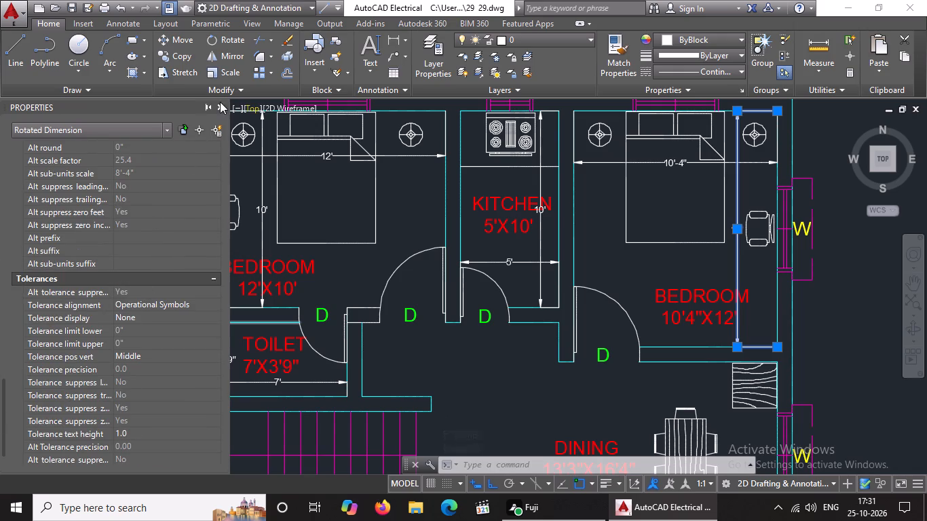
{"action": "left_click", "coordinate": [220, 104]}
{"action": "key", "text": "Escape"}
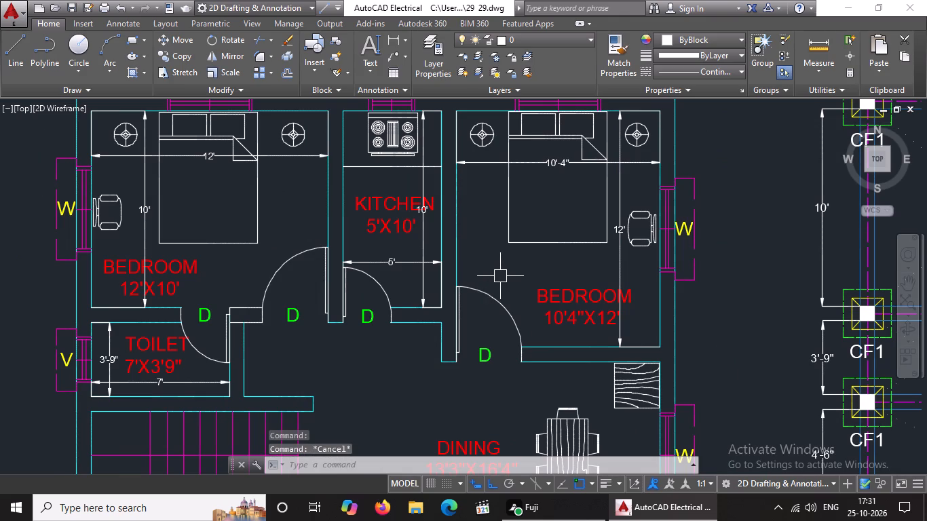
Add a vertical linear dimension between the staircase bay's southwest and northwest inner corners, placing its line between the west wall and the first tread.
{"action": "scroll", "coordinate": [500, 276], "scroll_direction": "down", "scroll_amount": 1}
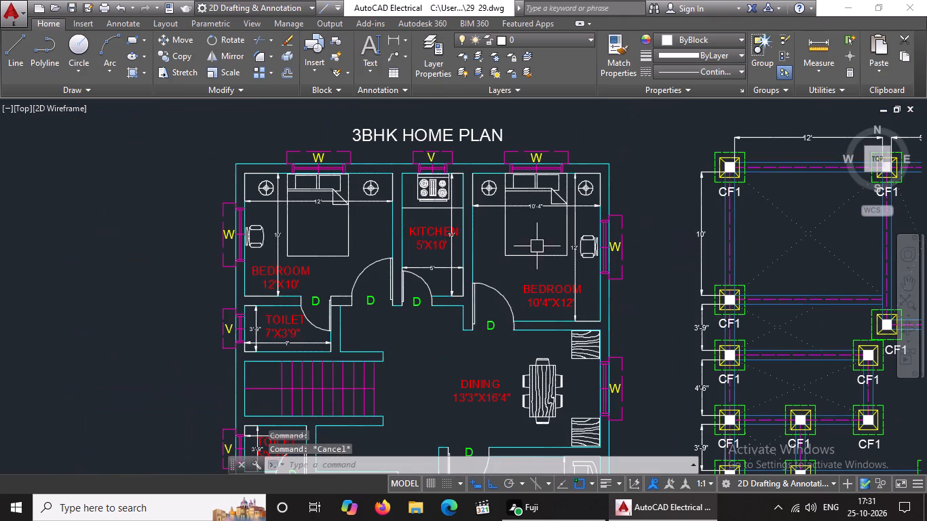
{"action": "scroll", "coordinate": [540, 240], "scroll_direction": "down", "scroll_amount": 2}
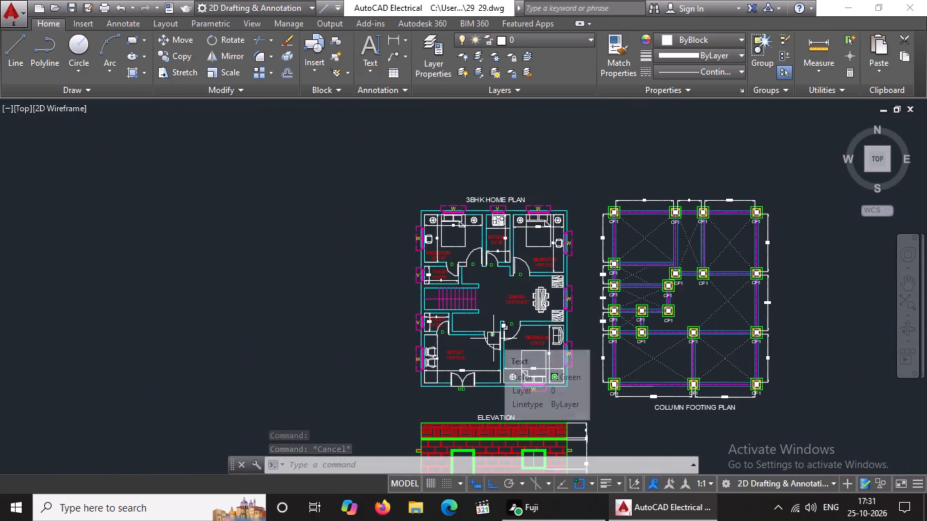
{"action": "type", "text": "DIMLIN"}
{"action": "key", "text": "Return"}
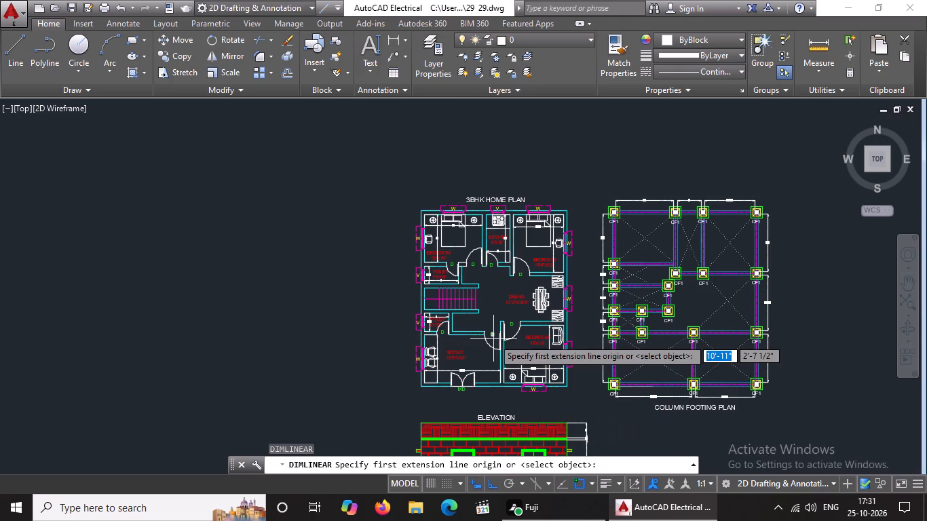
{"action": "scroll", "coordinate": [440, 277], "scroll_direction": "up", "scroll_amount": 3}
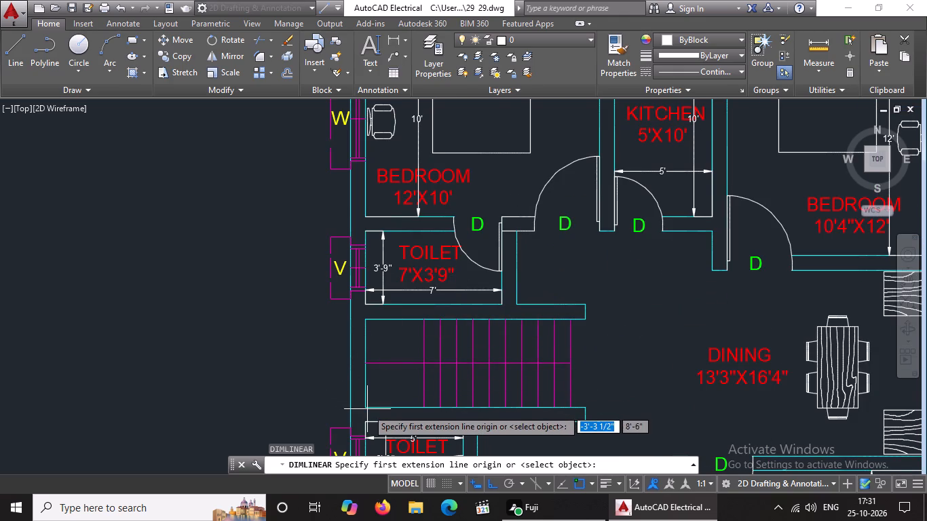
{"action": "left_click", "coordinate": [366, 408]}
{"action": "left_click", "coordinate": [368, 319]}
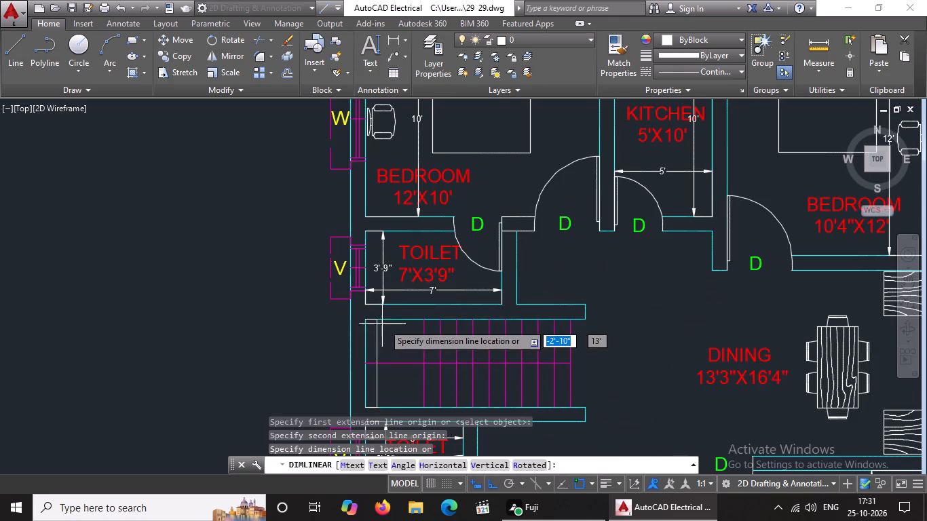
{"action": "left_click", "coordinate": [396, 322]}
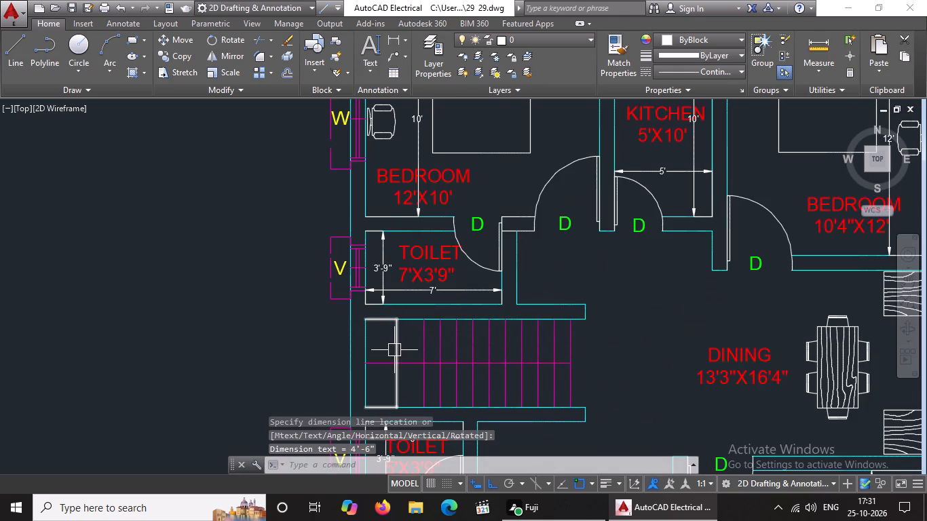
Open the properties of the staircase bay's vertical dimension and set its arrow size to 5".
{"action": "left_click", "coordinate": [394, 349]}
{"action": "right_click", "coordinate": [394, 348]}
{"action": "left_click", "coordinate": [463, 470]}
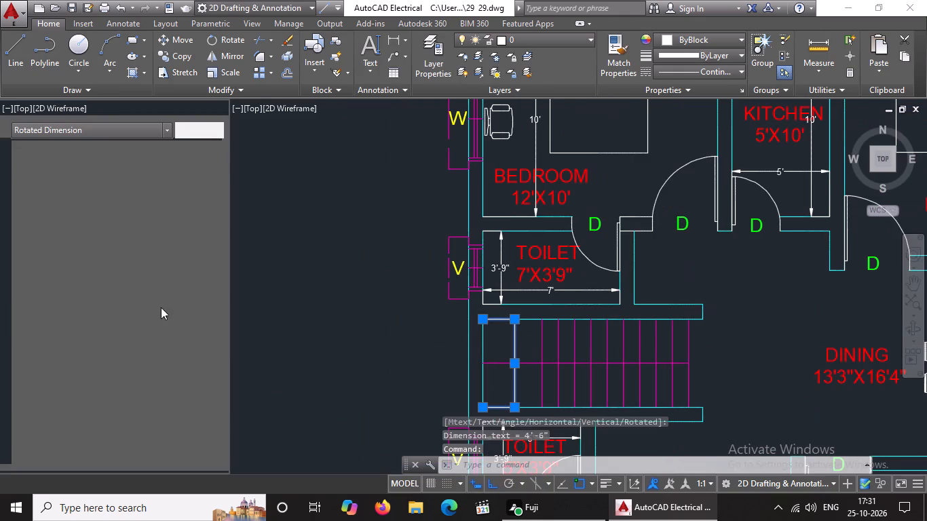
{"action": "left_click", "coordinate": [143, 358]}
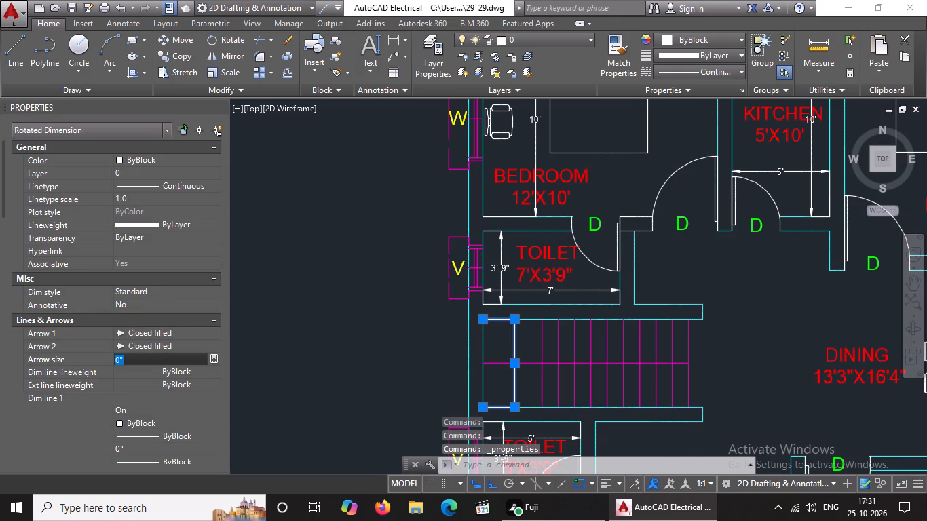
{"action": "key", "text": "BackSpace"}
{"action": "key", "text": "BackSpace"}
{"action": "key", "text": "BackSpace"}
{"action": "key", "text": "BackSpace"}
{"action": "type", "text": "5\""}
{"action": "key", "text": "Return"}
Set the text height of the staircase bay's vertical dimension to 4" and close its properties.
{"action": "scroll", "coordinate": [143, 358], "scroll_direction": "down", "scroll_amount": 4}
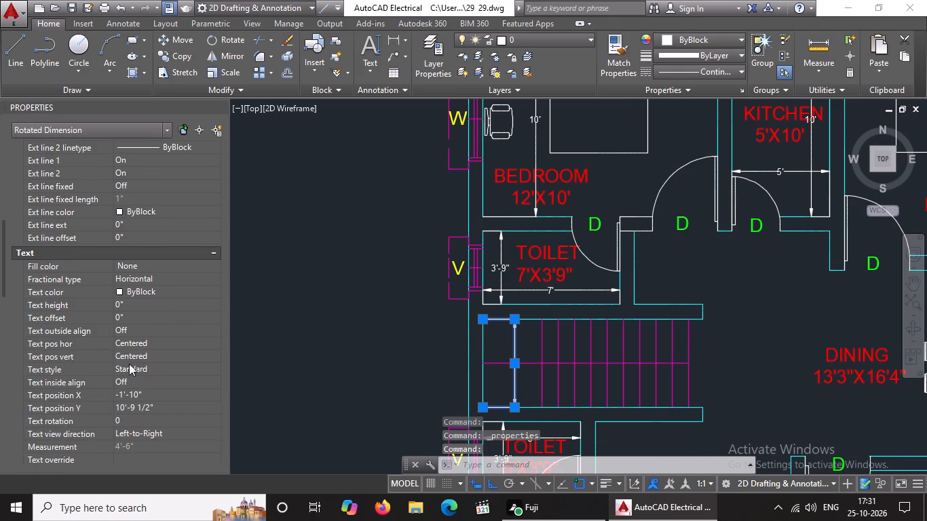
{"action": "left_click", "coordinate": [134, 301]}
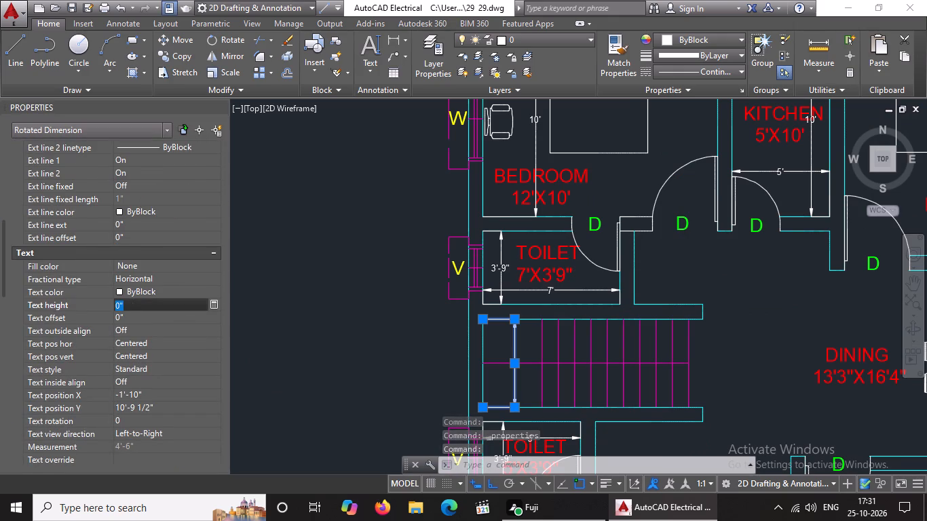
{"action": "key", "text": "BackSpace"}
{"action": "key", "text": "BackSpace"}
{"action": "key", "text": "4"}
{"action": "key", "text": "shift+quotedbl"}
{"action": "key", "text": "Return"}
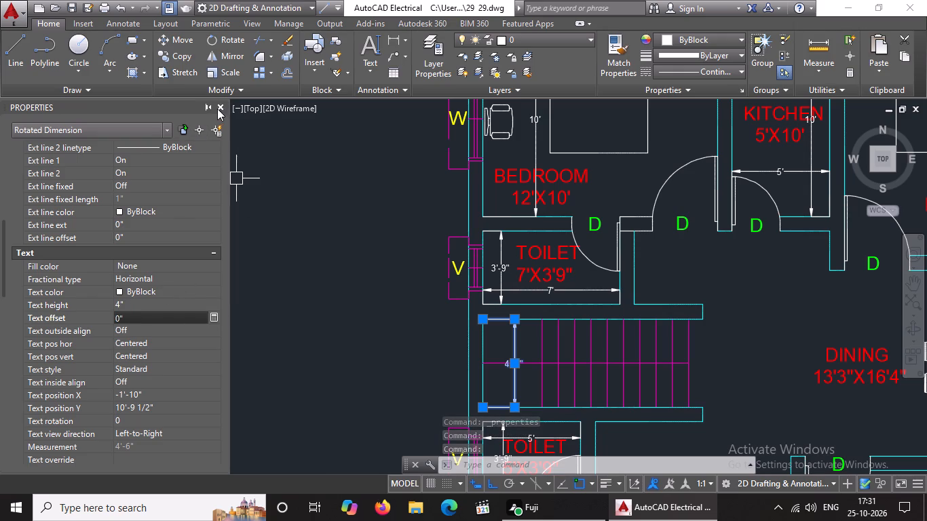
{"action": "left_click", "coordinate": [219, 104]}
{"action": "key", "text": "Escape"}
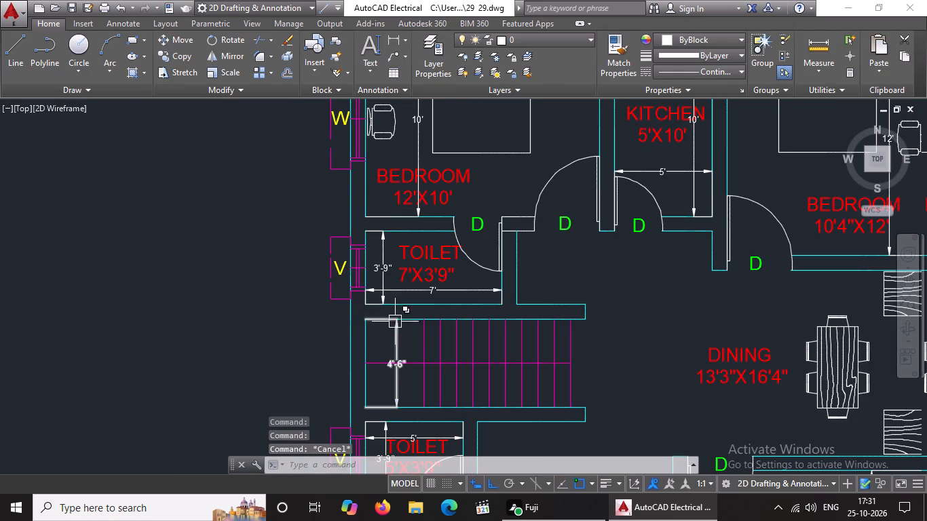
Add a vertical linear dimension between the dining area's southeast and northeast inner corners, placing its line just west of the dining table.
{"action": "scroll", "coordinate": [486, 294], "scroll_direction": "down", "scroll_amount": 1}
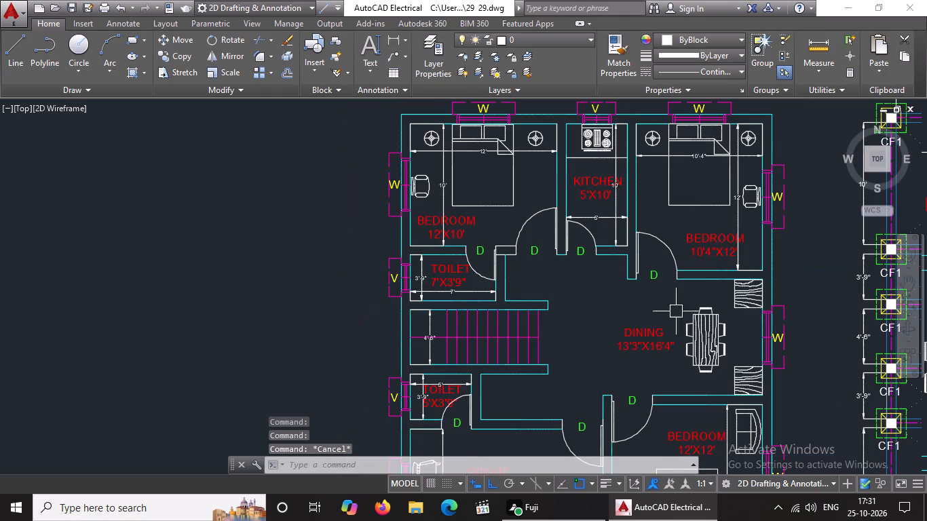
{"action": "key", "text": "Escape"}
{"action": "type", "text": "DIMLIN"}
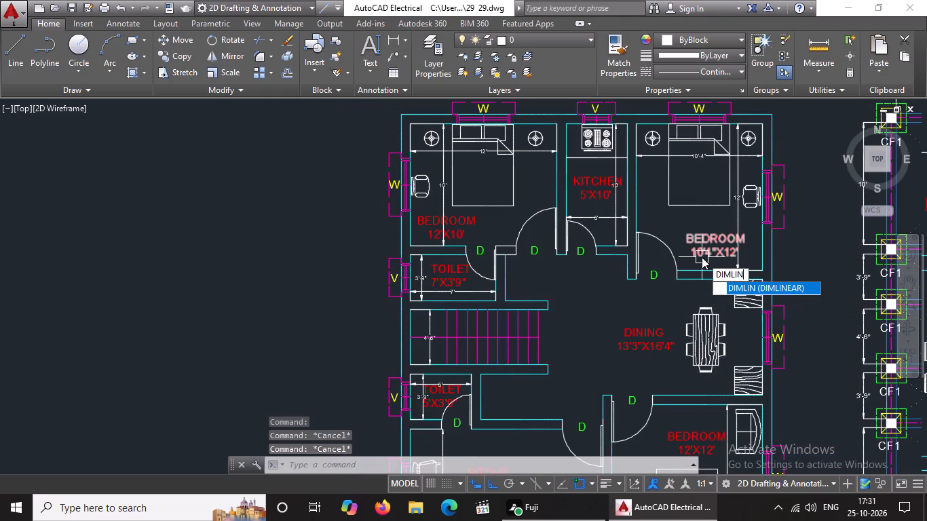
{"action": "key", "text": "Return"}
{"action": "scroll", "coordinate": [782, 404], "scroll_direction": "up", "scroll_amount": 1}
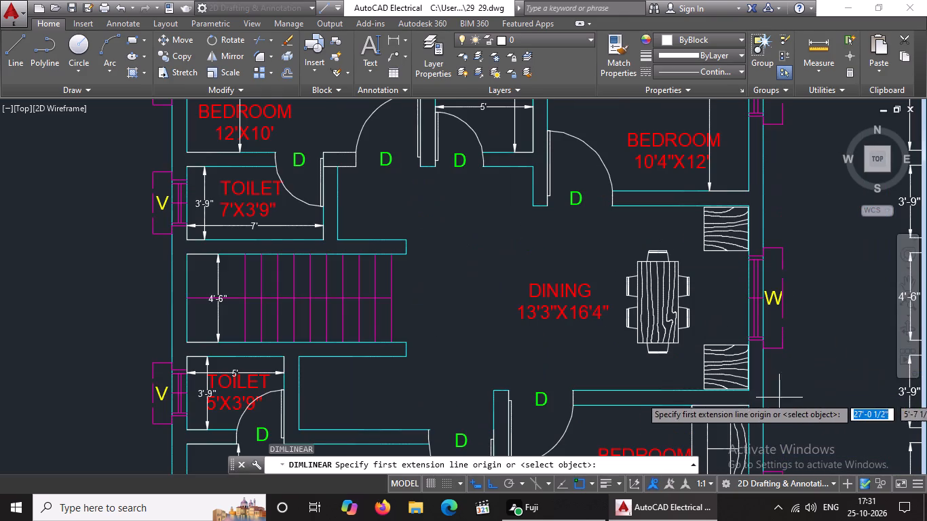
{"action": "left_click", "coordinate": [749, 391]}
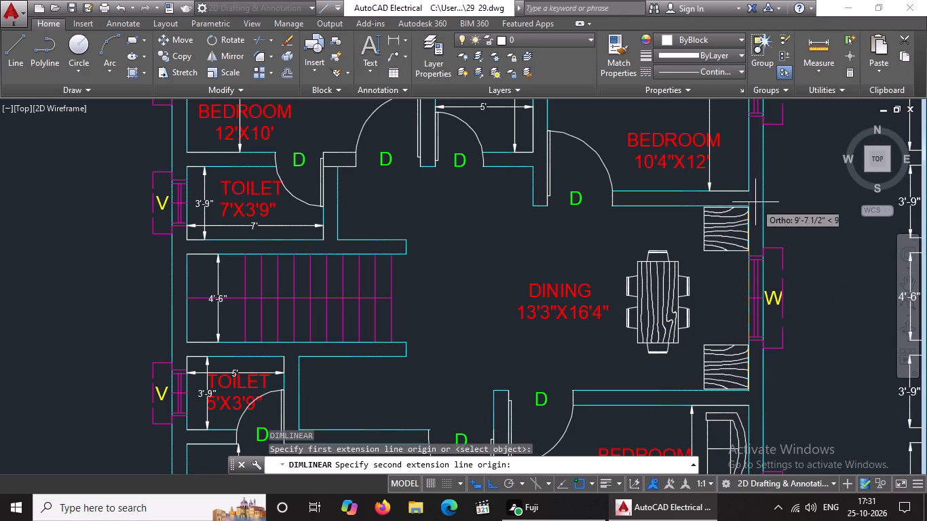
{"action": "left_click", "coordinate": [749, 210]}
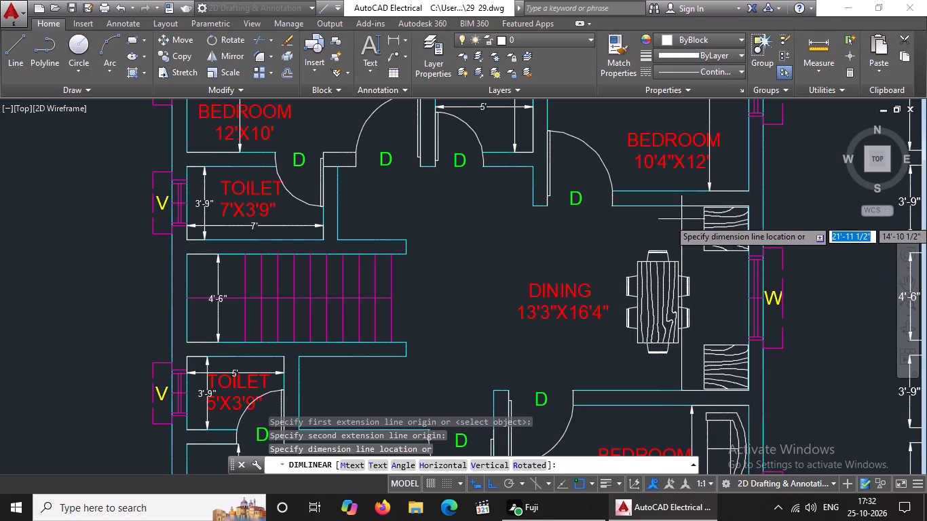
{"action": "left_click", "coordinate": [613, 212]}
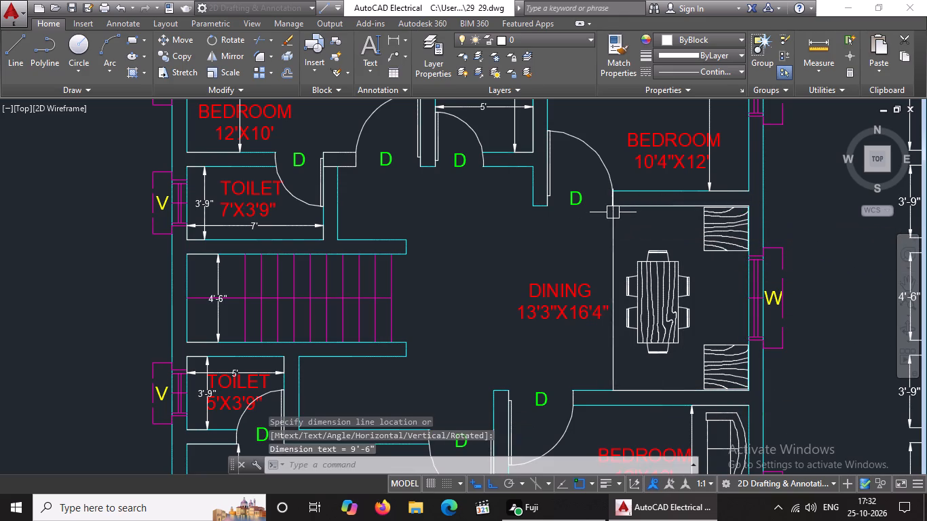
Open the properties of the dining area's vertical dimension and set its arrow size to 5".
{"action": "left_click", "coordinate": [612, 236]}
{"action": "right_click", "coordinate": [635, 235]}
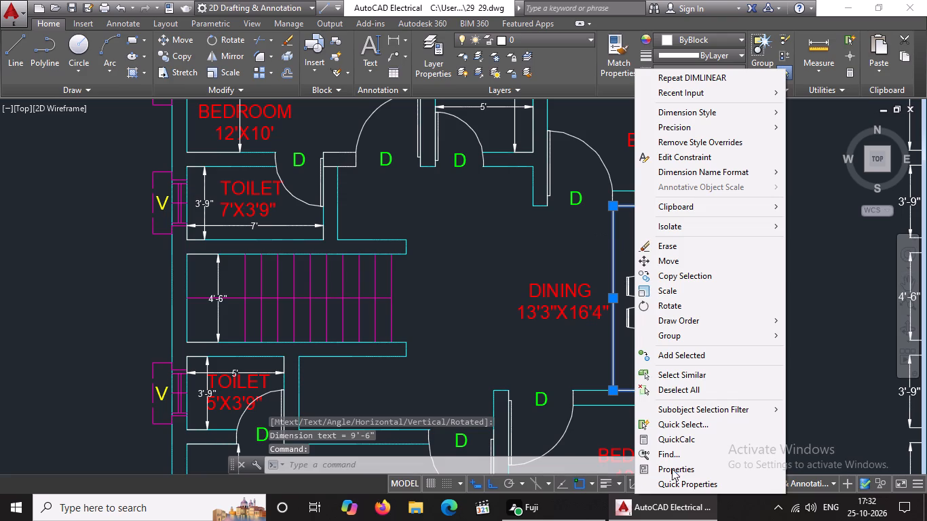
{"action": "left_click", "coordinate": [681, 471]}
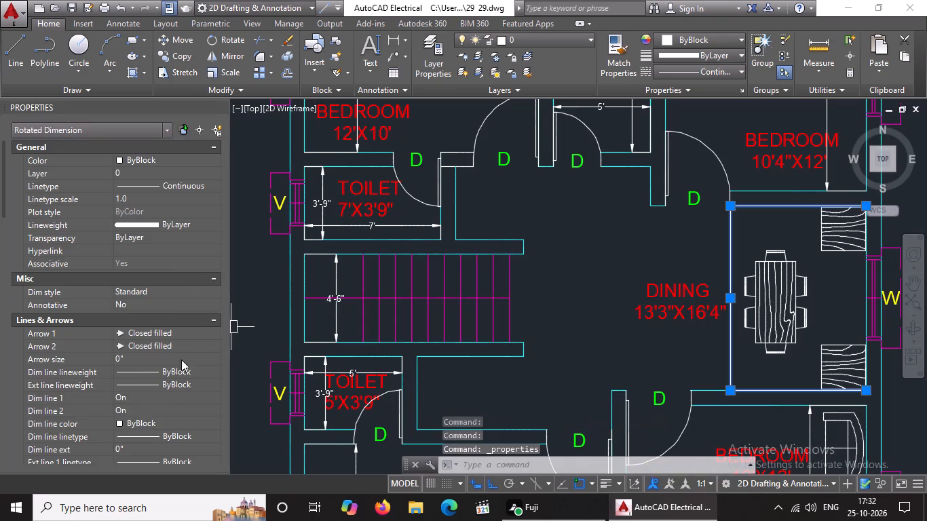
{"action": "left_click", "coordinate": [135, 355]}
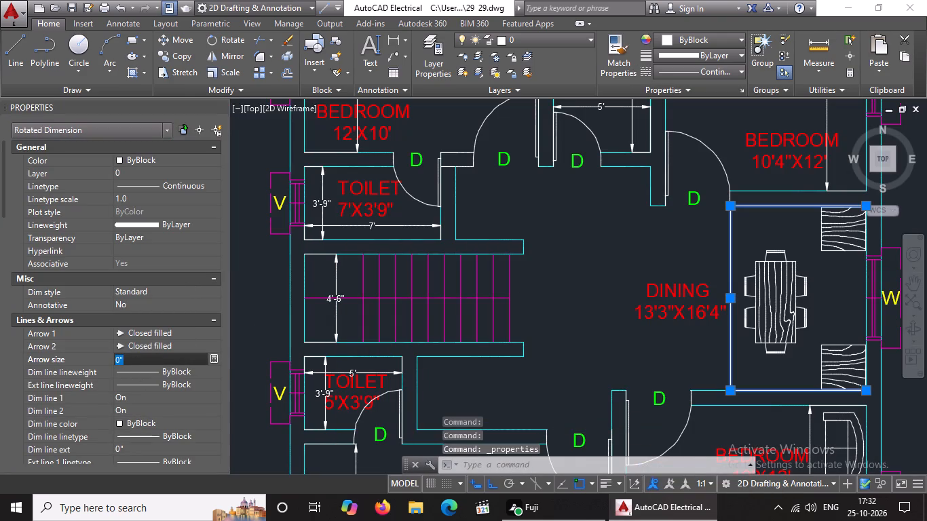
{"action": "key", "text": "BackSpace"}
{"action": "key", "text": "BackSpace"}
{"action": "key", "text": "5"}
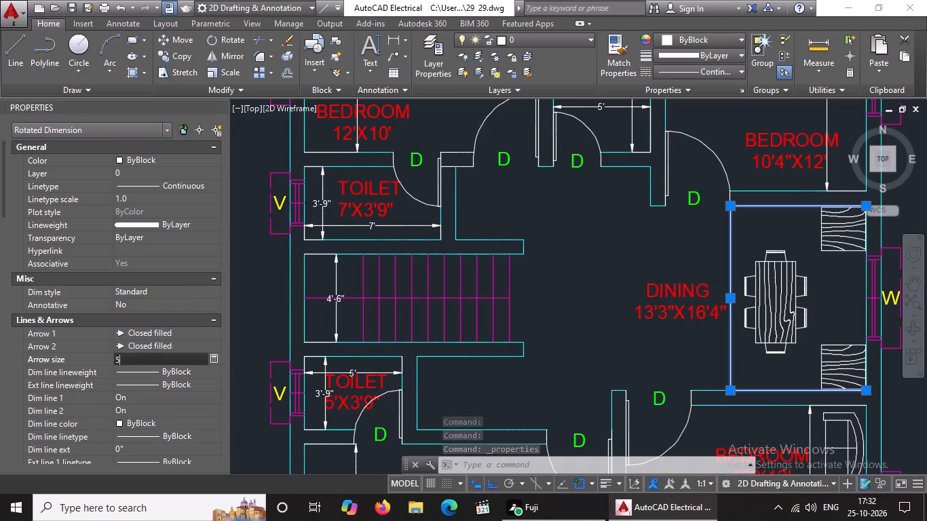
{"action": "key", "text": "shift+quotedbl"}
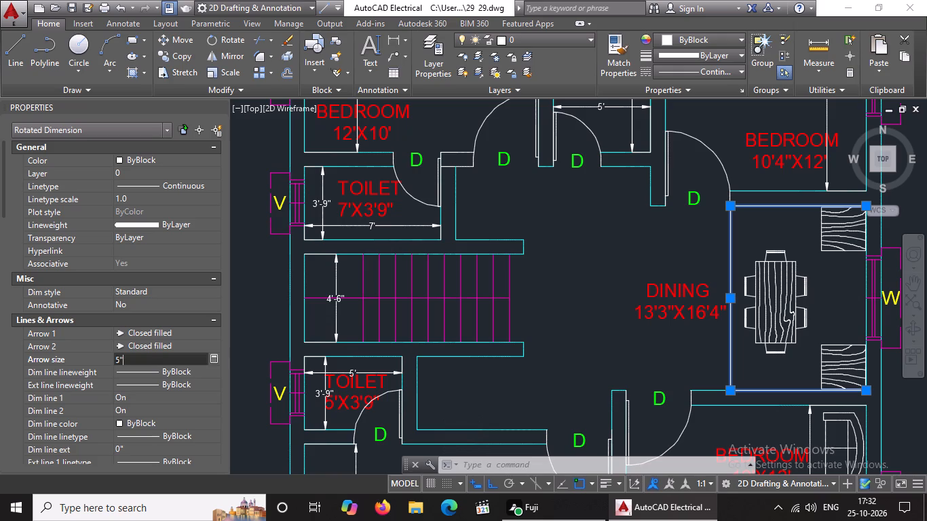
{"action": "key", "text": "Return"}
Set the text height of the dining area's vertical dimension to 4".
{"action": "scroll", "coordinate": [135, 355], "scroll_direction": "down", "scroll_amount": 4}
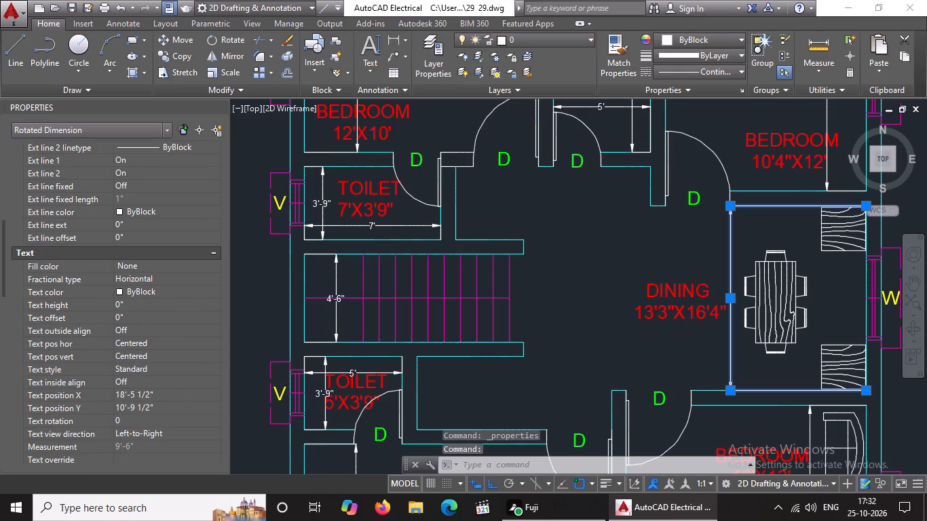
{"action": "left_click", "coordinate": [140, 304]}
{"action": "key", "text": "BackSpace"}
{"action": "key", "text": "BackSpace"}
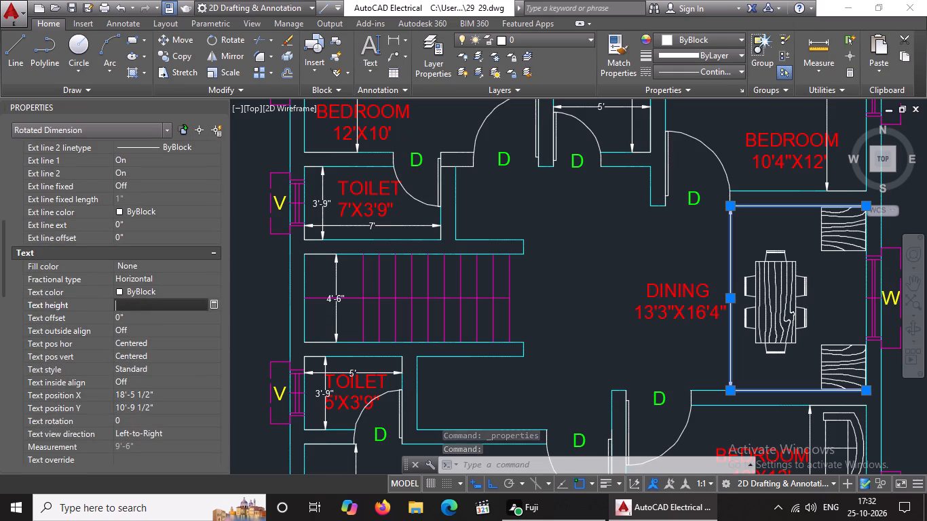
{"action": "type", "text": "4\""}
{"action": "key", "text": "Return"}
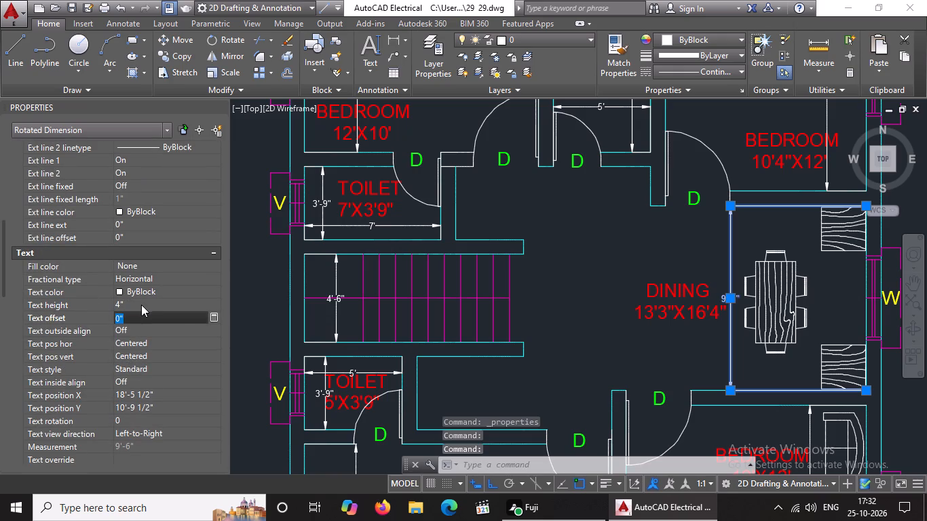
Close the properties of the dining area's vertical dimension and deselect it.
{"action": "scroll", "coordinate": [149, 303], "scroll_direction": "down", "scroll_amount": 3}
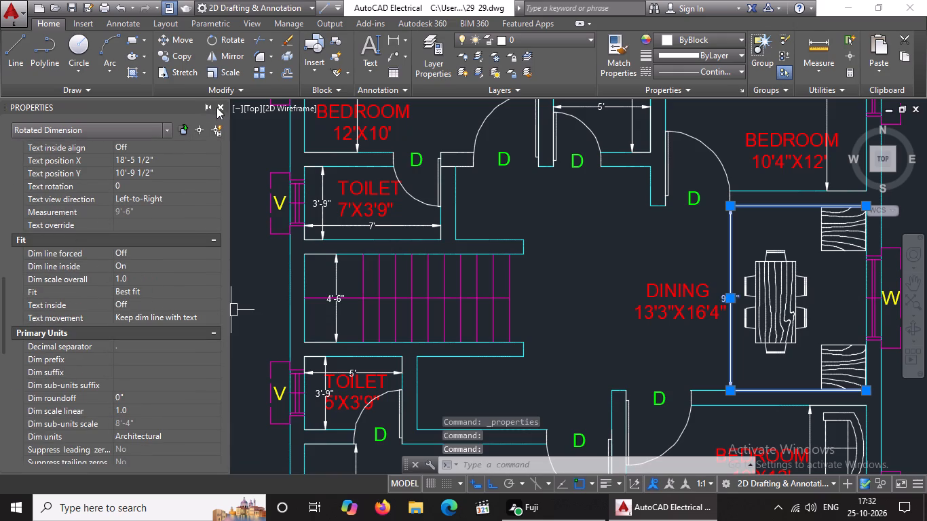
{"action": "left_click", "coordinate": [219, 104]}
{"action": "key", "text": "Escape"}
{"action": "scroll", "coordinate": [461, 243], "scroll_direction": "down", "scroll_amount": 3}
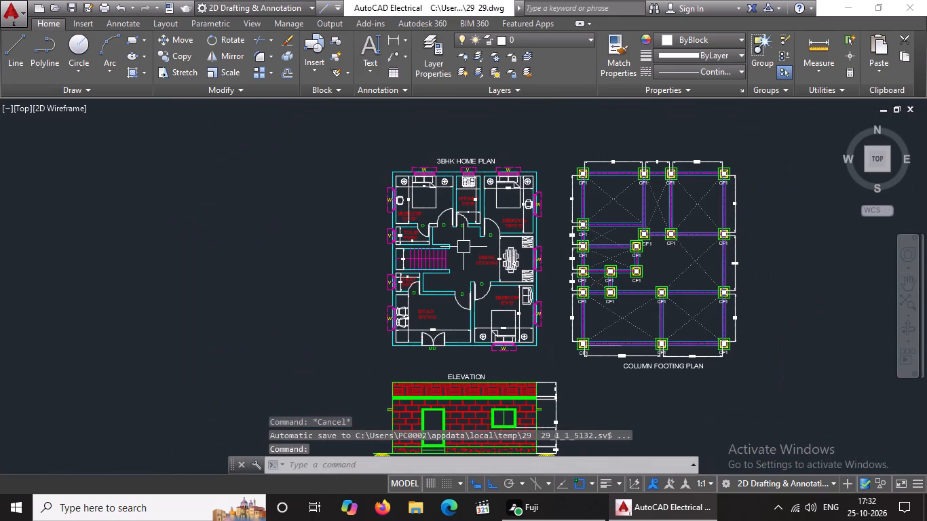
{"action": "key", "text": "Escape"}
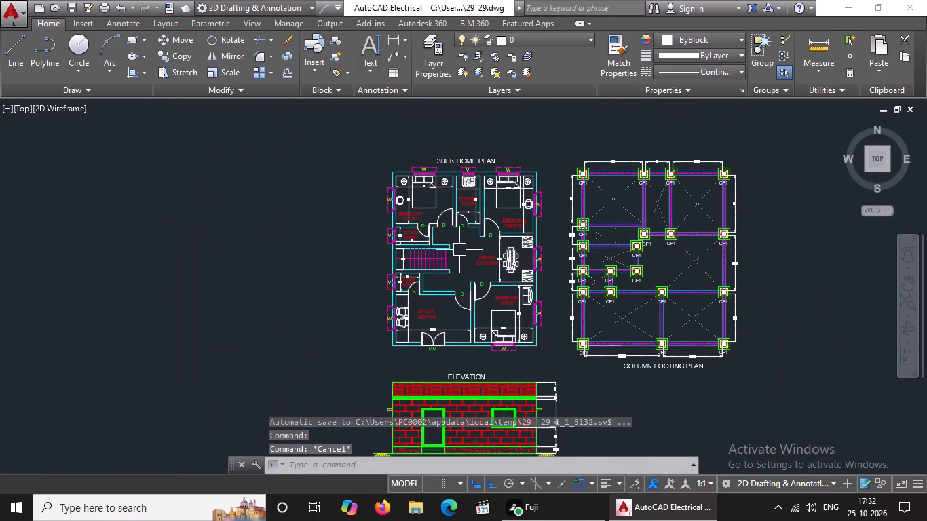
Hatch both glass panes of the elevation's window with the GOST_GLASS pattern in red at scale 2.
{"action": "scroll", "coordinate": [497, 269], "scroll_direction": "down", "scroll_amount": 1}
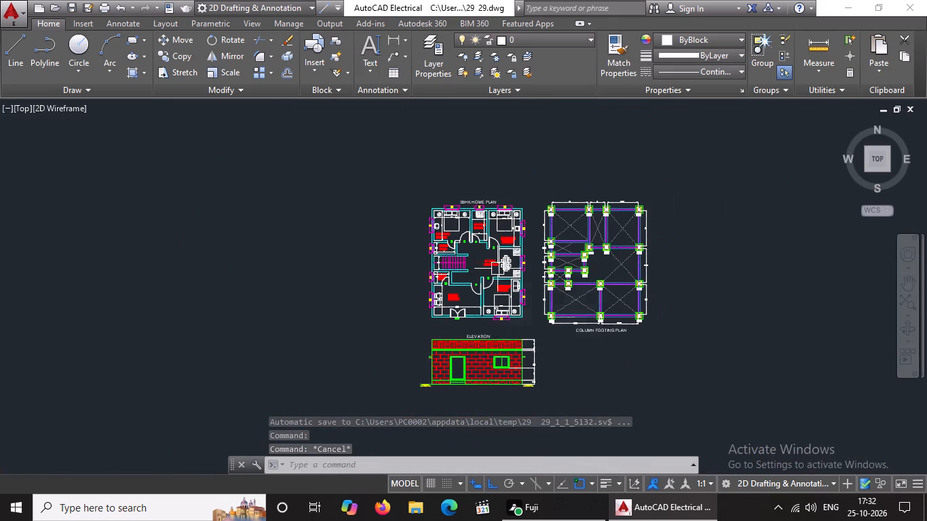
{"action": "scroll", "coordinate": [492, 359], "scroll_direction": "up", "scroll_amount": 1}
{"action": "scroll", "coordinate": [437, 381], "scroll_direction": "up", "scroll_amount": 2}
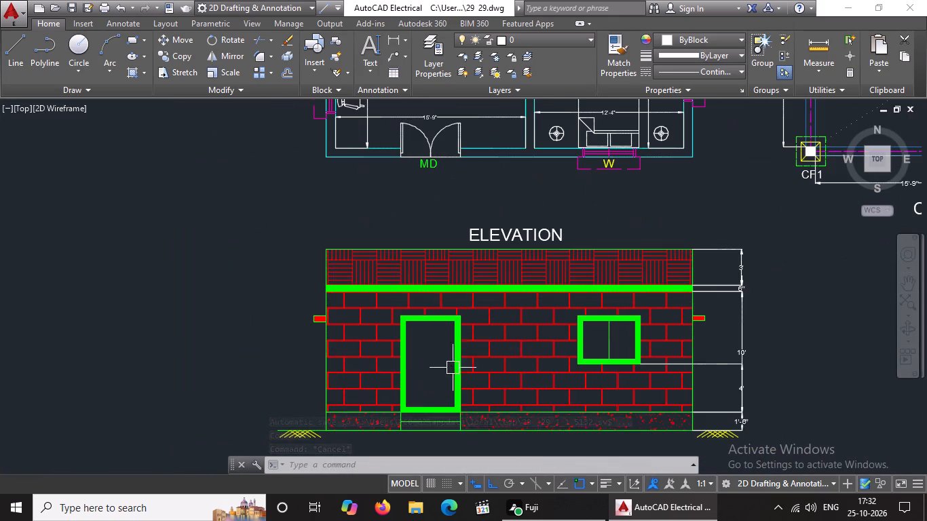
{"action": "left_click", "coordinate": [146, 72]}
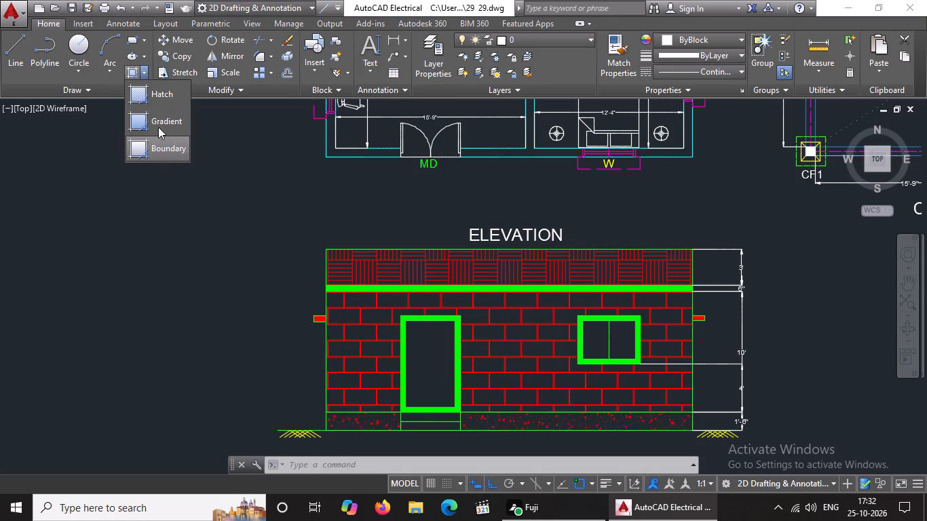
{"action": "left_click", "coordinate": [160, 98]}
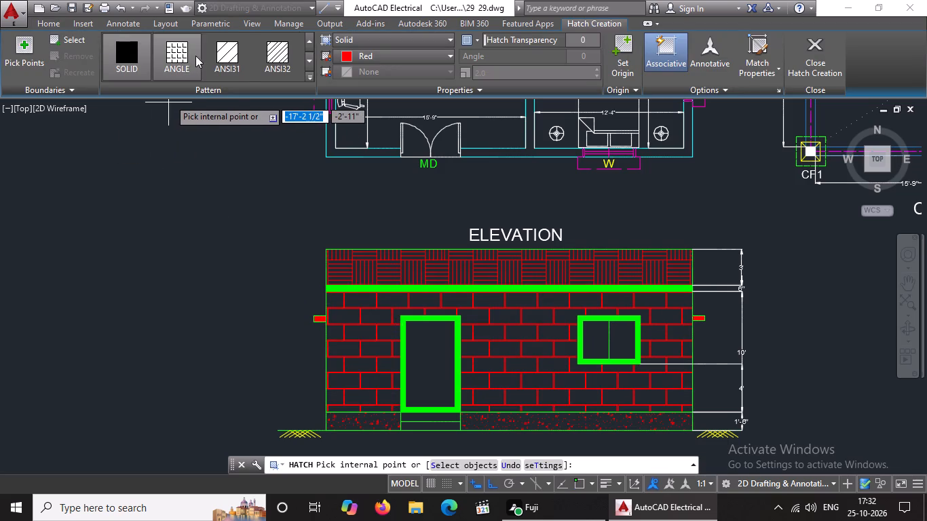
{"action": "scroll", "coordinate": [204, 65], "scroll_direction": "up", "scroll_amount": 1}
{"action": "scroll", "coordinate": [204, 65], "scroll_direction": "down", "scroll_amount": 5}
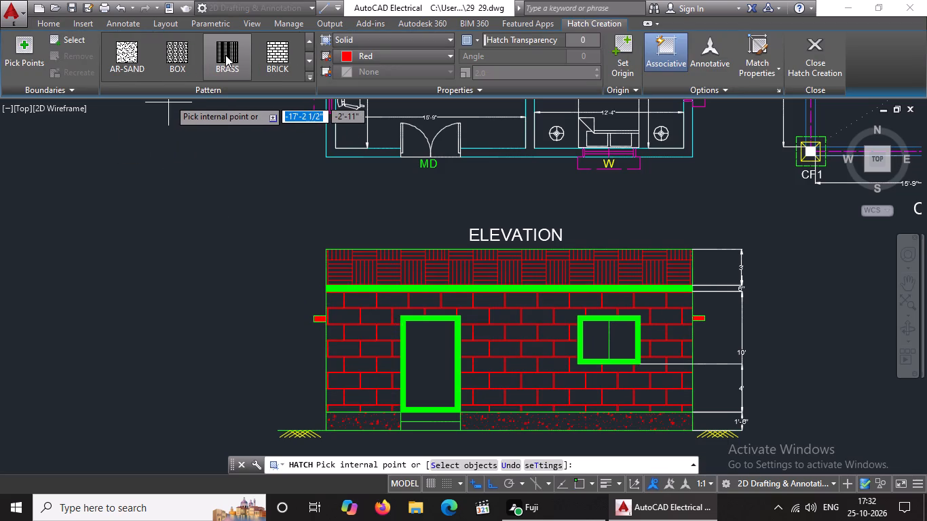
{"action": "scroll", "coordinate": [225, 55], "scroll_direction": "down", "scroll_amount": 2}
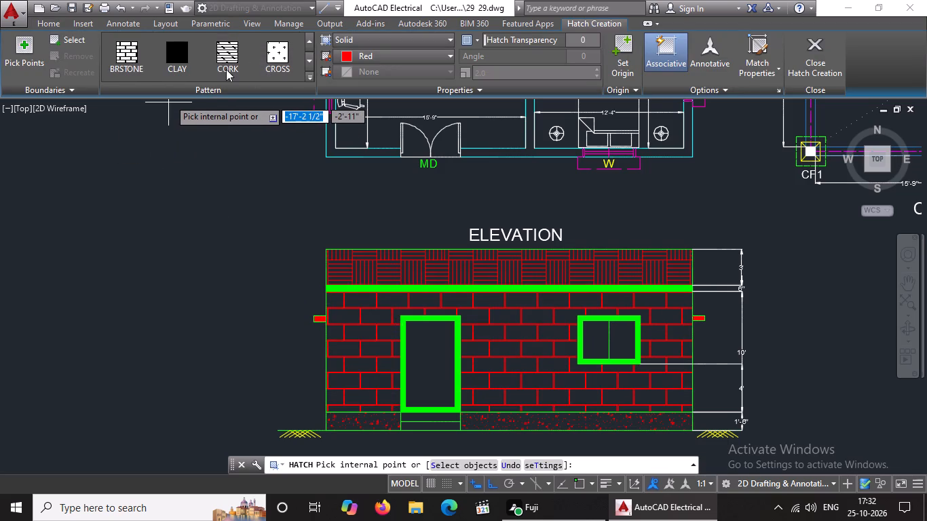
{"action": "scroll", "coordinate": [202, 58], "scroll_direction": "down", "scroll_amount": 2}
{"action": "left_click", "coordinate": [230, 57]}
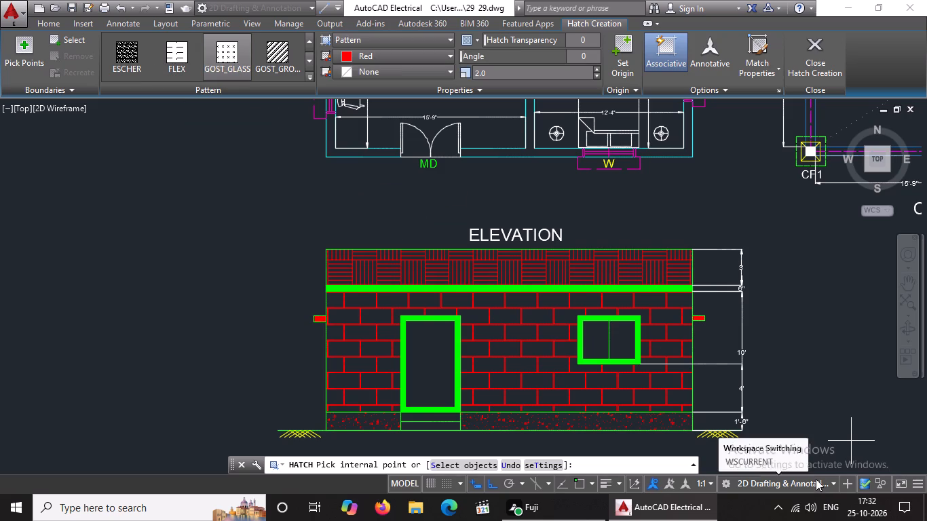
{"action": "scroll", "coordinate": [586, 343], "scroll_direction": "up", "scroll_amount": 2}
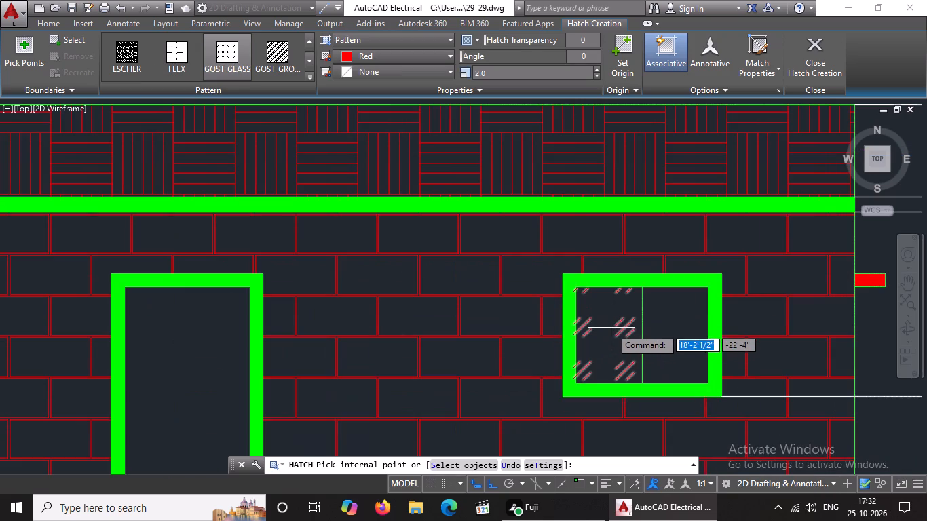
{"action": "left_click", "coordinate": [618, 329]}
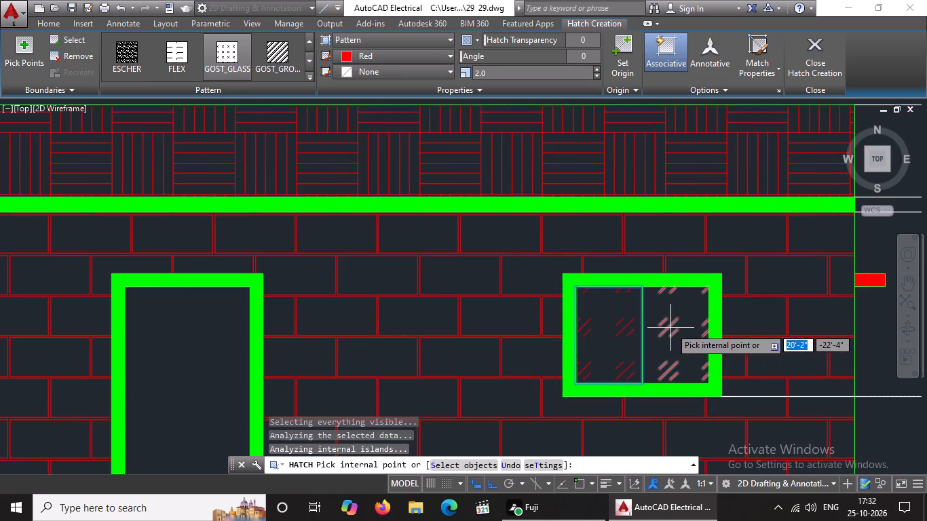
{"action": "left_click", "coordinate": [670, 328]}
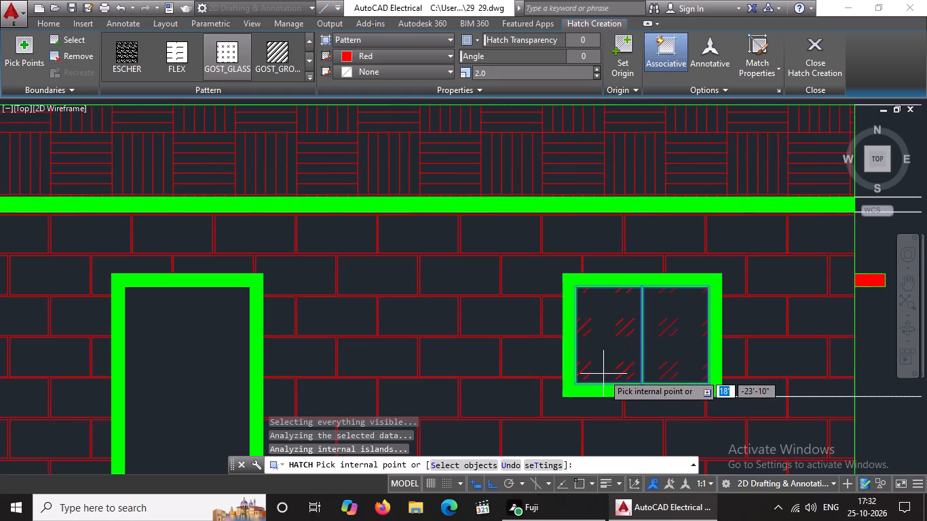
{"action": "scroll", "coordinate": [602, 374], "scroll_direction": "down", "scroll_amount": 2}
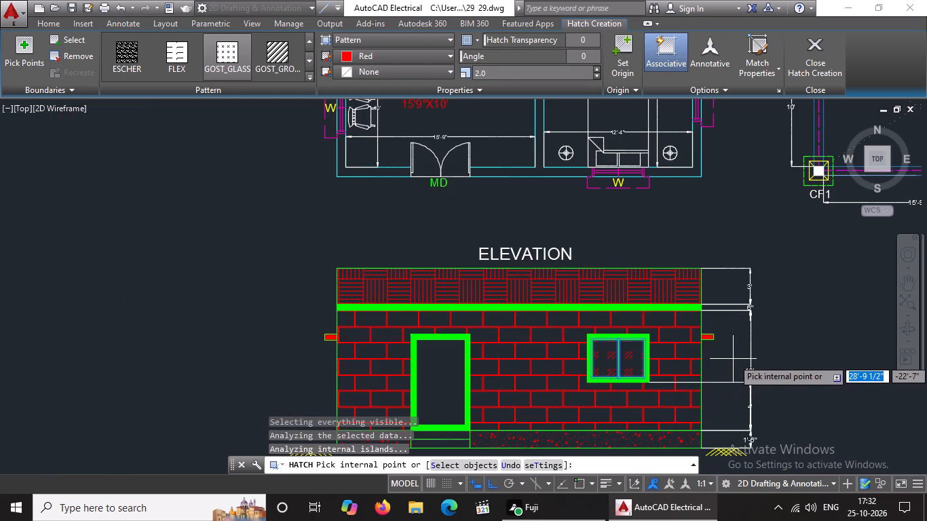
{"action": "key", "text": "Escape"}
{"action": "scroll", "coordinate": [430, 345], "scroll_direction": "down", "scroll_amount": 3}
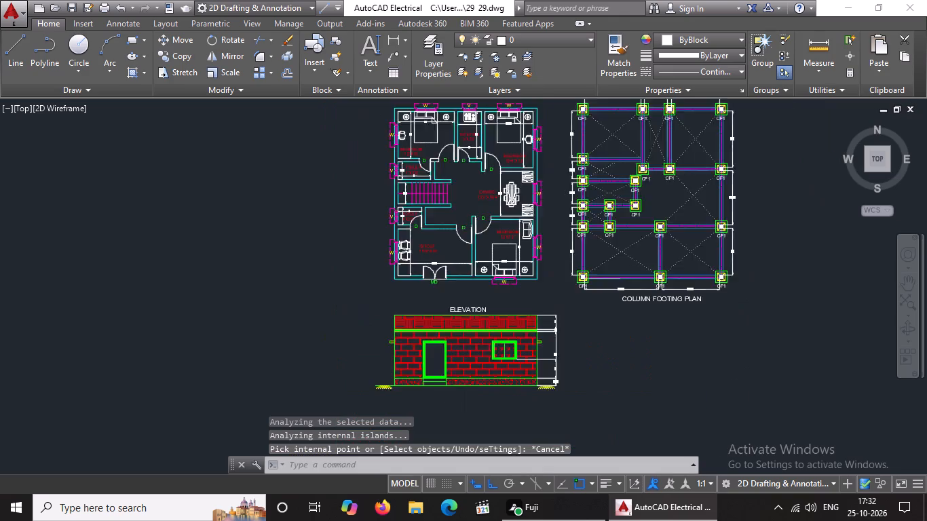
{"action": "scroll", "coordinate": [467, 379], "scroll_direction": "up", "scroll_amount": 2}
{"action": "key", "text": "Escape"}
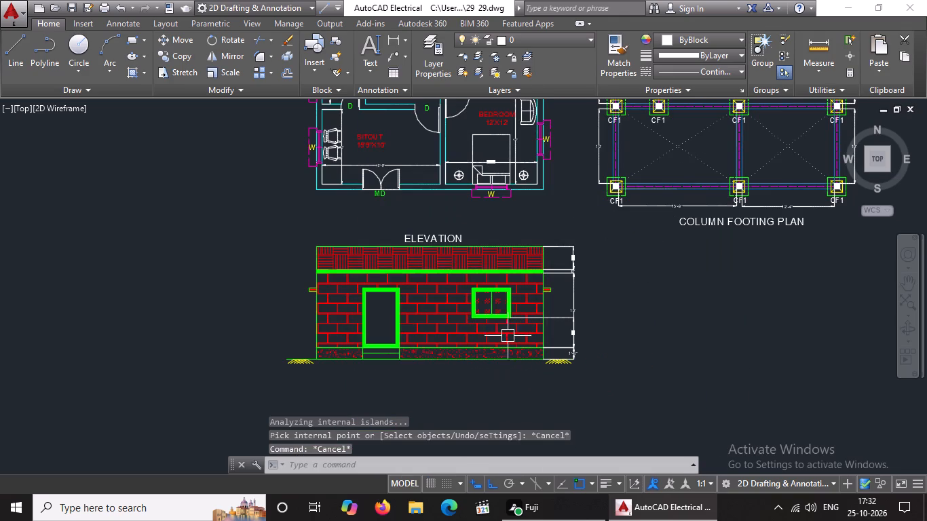
Insert the imperial Aluminum Window and Door Elevation blocks from the architectural tool palette, placing both east of the elevation's dimensions.
{"action": "scroll", "coordinate": [492, 292], "scroll_direction": "up", "scroll_amount": 2}
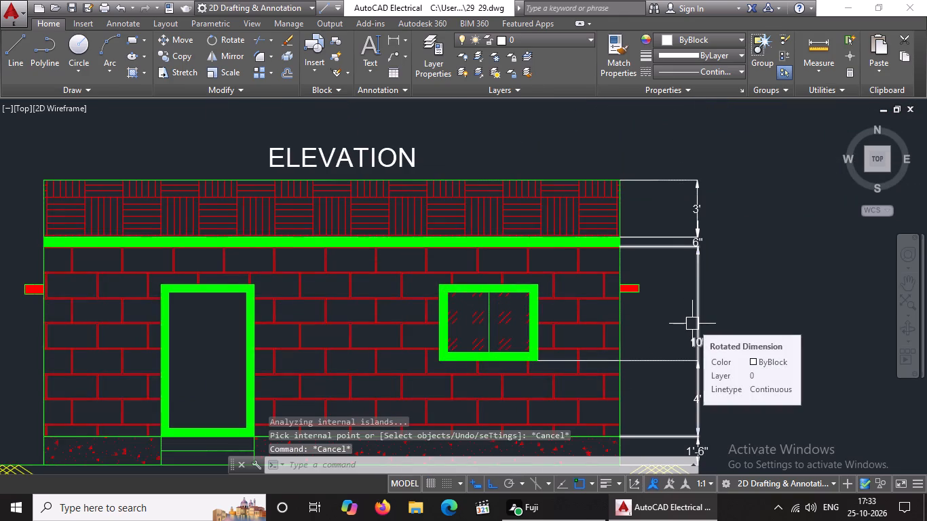
{"action": "type", "text": "TP"}
{"action": "key", "text": "Return"}
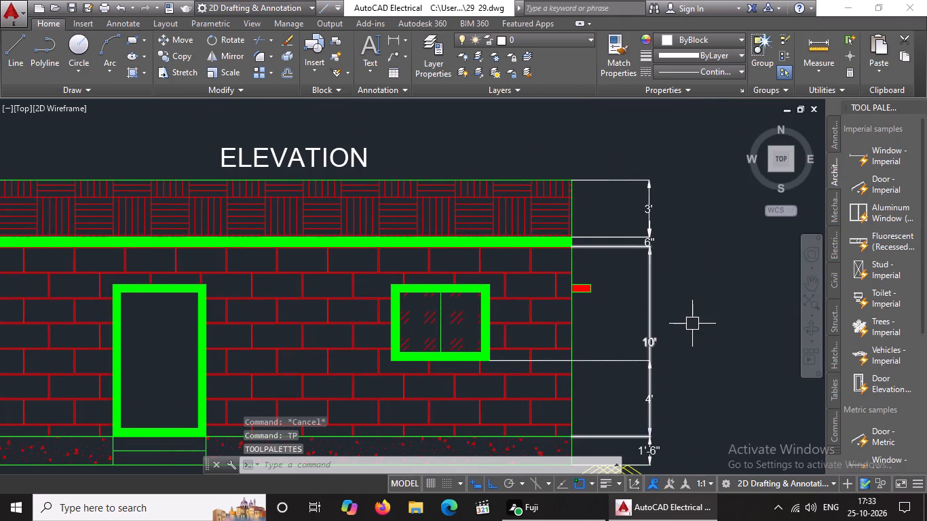
{"action": "left_click_drag", "start_coordinate": [869, 206], "coordinate": [808, 214]}
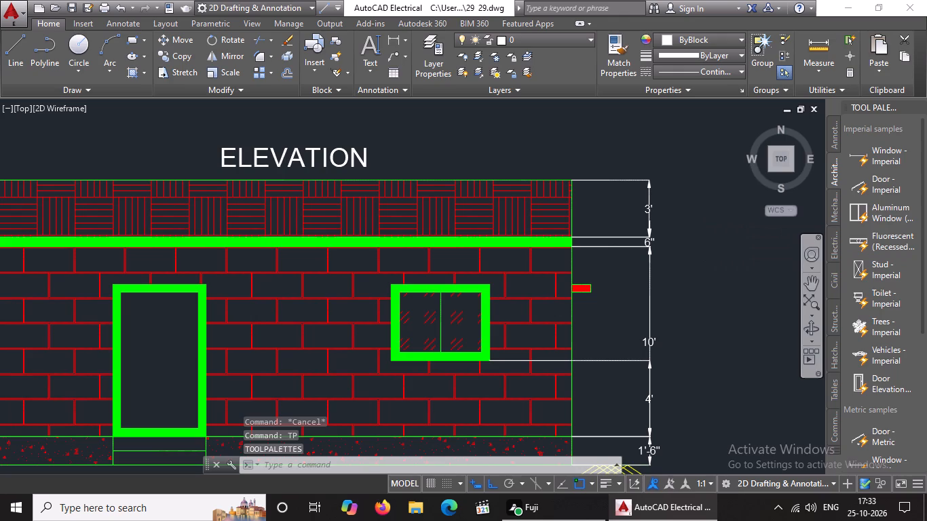
{"action": "left_click_drag", "start_coordinate": [808, 214], "coordinate": [704, 243]}
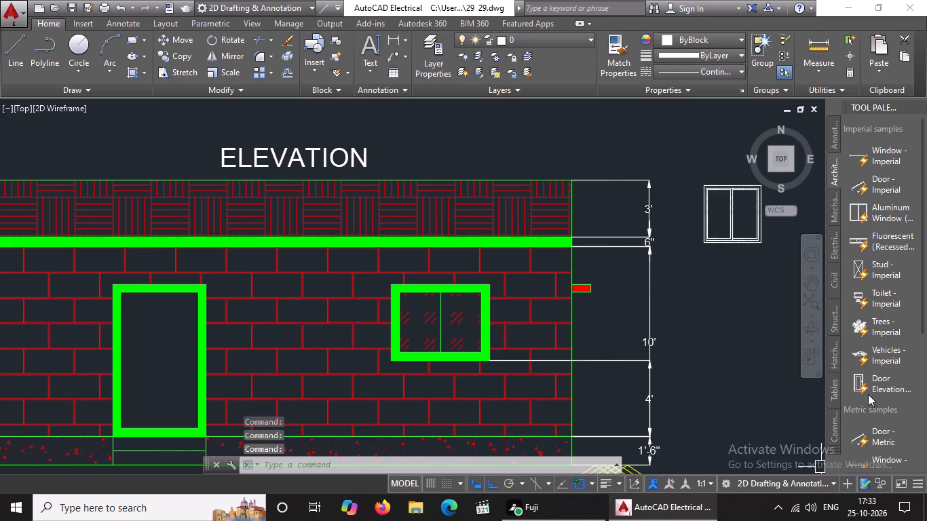
{"action": "left_click_drag", "start_coordinate": [875, 375], "coordinate": [732, 377]}
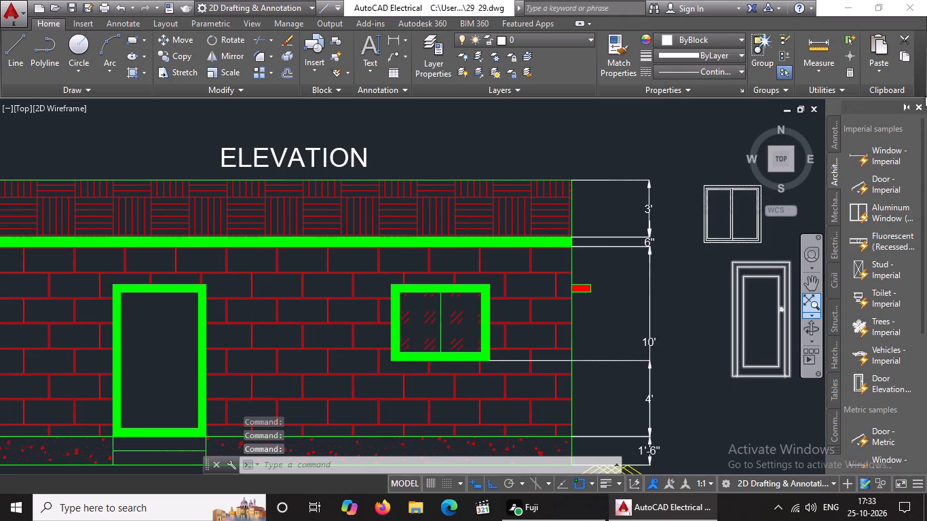
{"action": "left_click", "coordinate": [917, 104]}
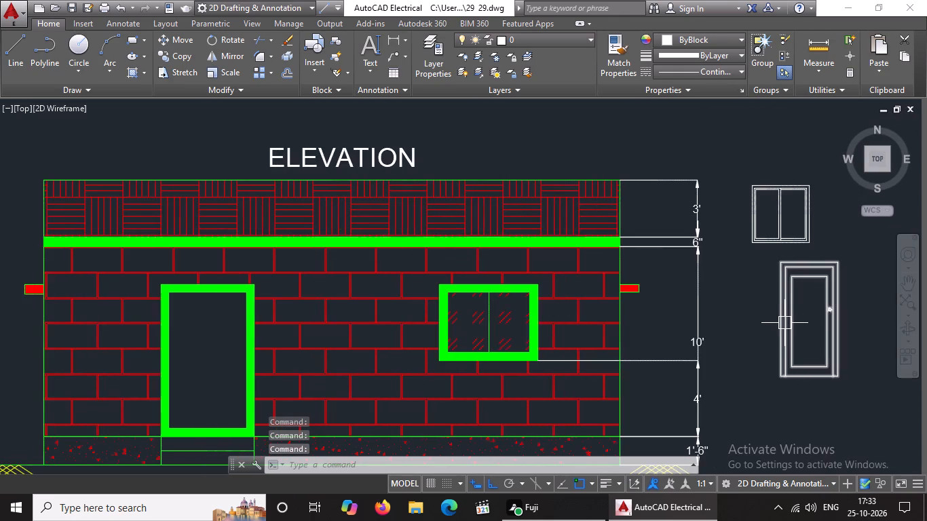
Stretch the inserted door elevation block eastward to its widest preset width.
{"action": "left_click", "coordinate": [784, 323]}
{"action": "left_click", "coordinate": [841, 379]}
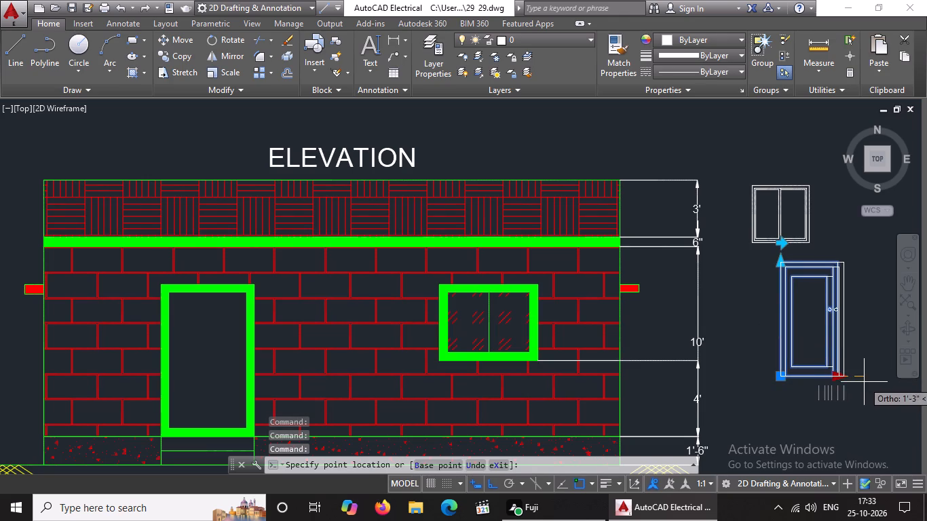
{"action": "left_click", "coordinate": [863, 375]}
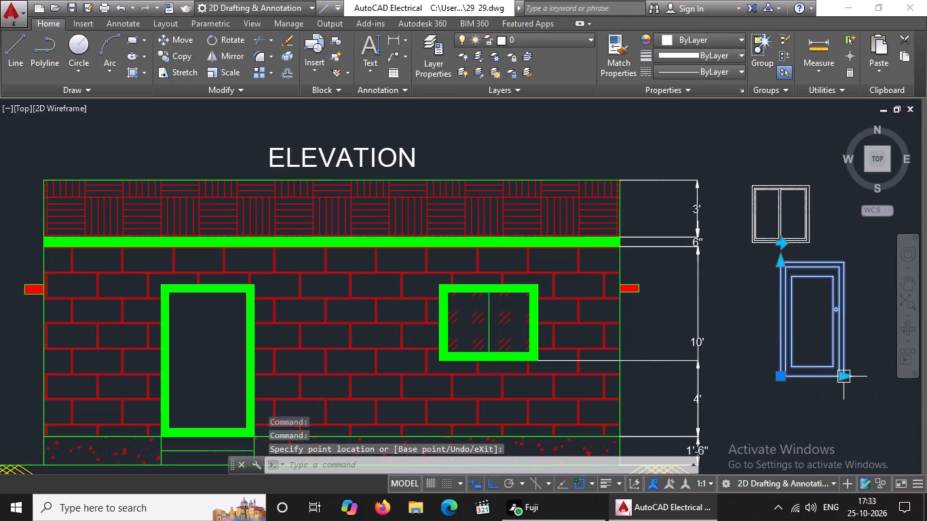
{"action": "left_click_drag", "start_coordinate": [844, 378], "coordinate": [862, 376]}
{"action": "left_click", "coordinate": [863, 375]}
{"action": "left_click_drag", "start_coordinate": [844, 379], "coordinate": [868, 378]}
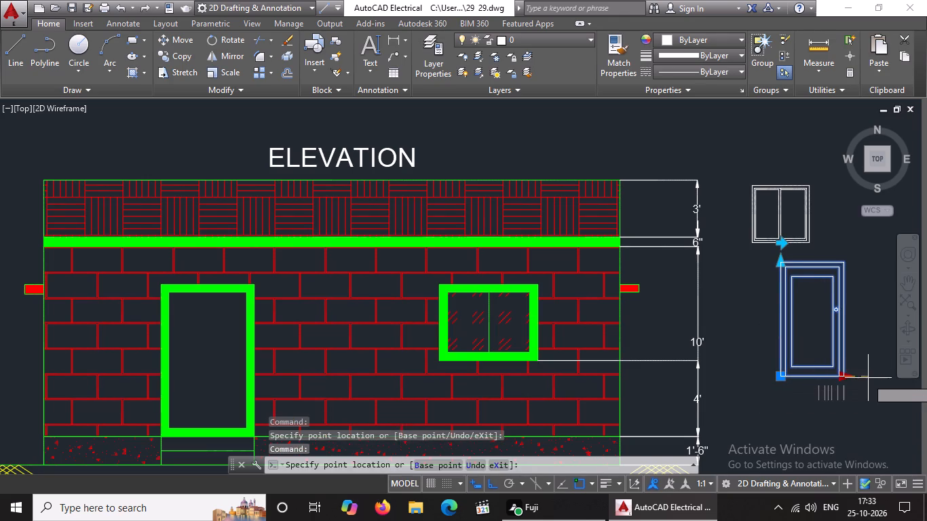
{"action": "left_click", "coordinate": [868, 378]}
Turn Ortho off and move the door elevation block into the green-framed doorway of the elevation.
{"action": "left_click", "coordinate": [782, 377]}
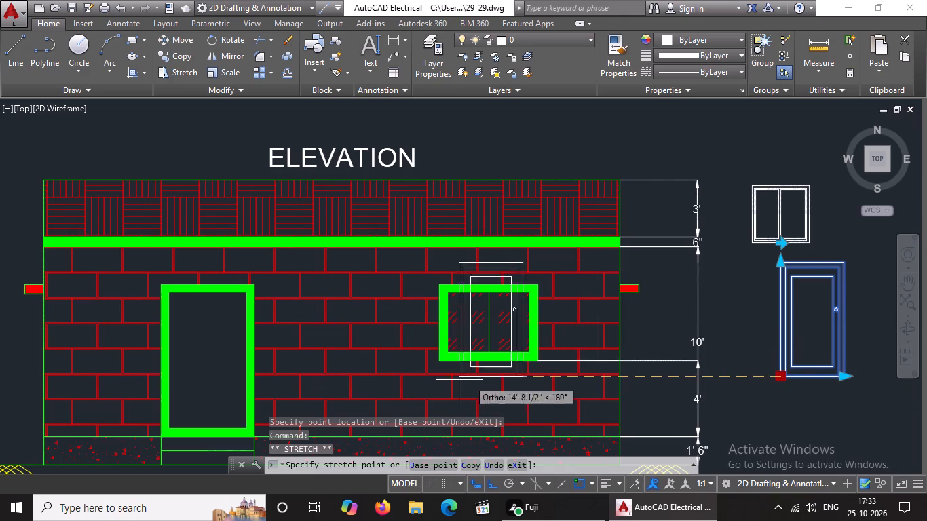
{"action": "left_click", "coordinate": [495, 484]}
{"action": "scroll", "coordinate": [193, 397], "scroll_direction": "up", "scroll_amount": 3}
{"action": "scroll", "coordinate": [178, 404], "scroll_direction": "down", "scroll_amount": 3}
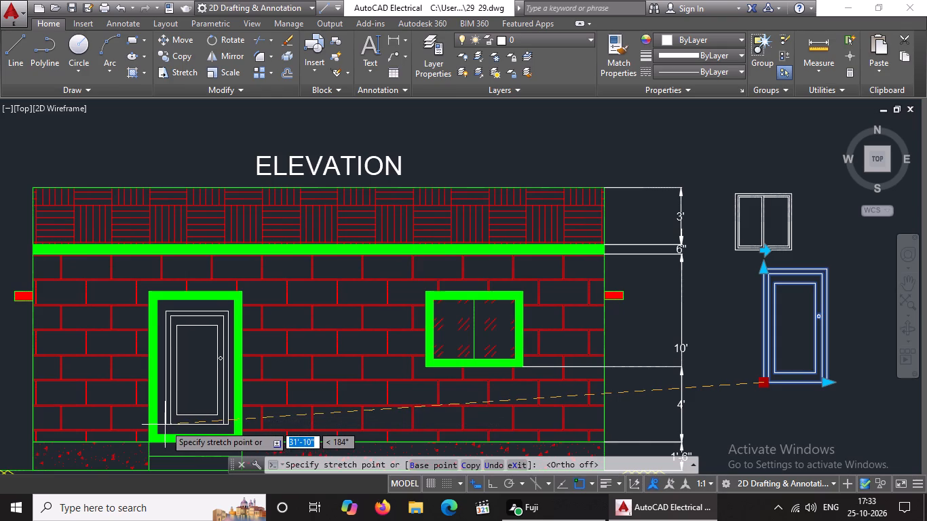
{"action": "left_click", "coordinate": [164, 424]}
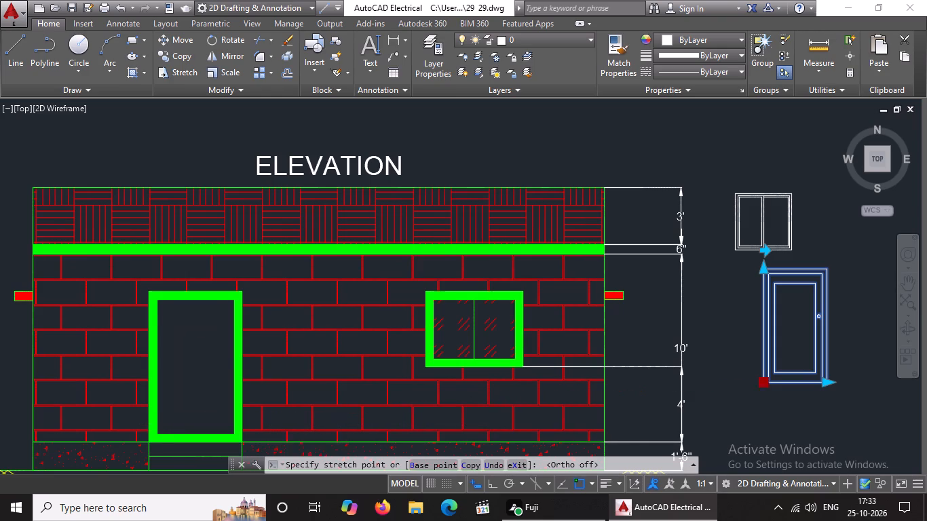
{"action": "scroll", "coordinate": [195, 418], "scroll_direction": "down", "scroll_amount": 2}
{"action": "key", "text": "Escape"}
Fill the inner panel of the elevation's door with a solid red hatch.
{"action": "scroll", "coordinate": [191, 425], "scroll_direction": "up", "scroll_amount": 2}
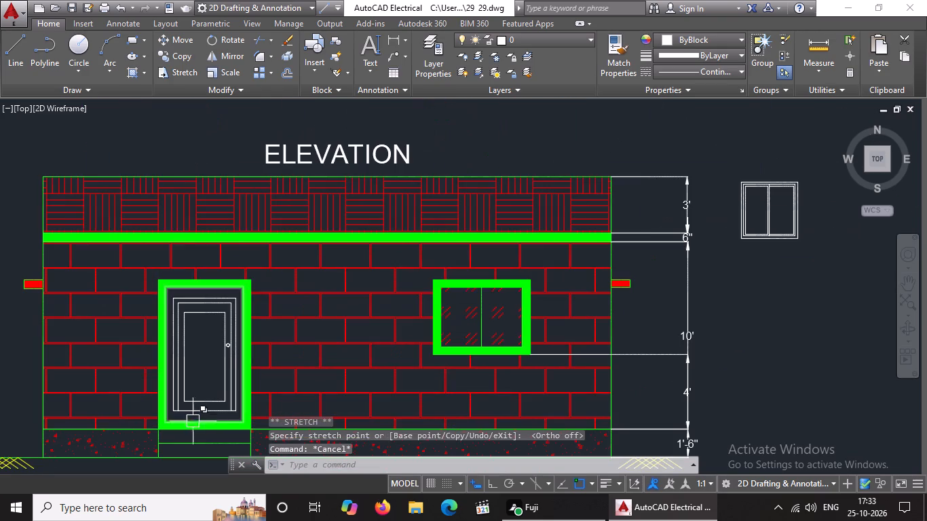
{"action": "scroll", "coordinate": [193, 406], "scroll_direction": "up", "scroll_amount": 1}
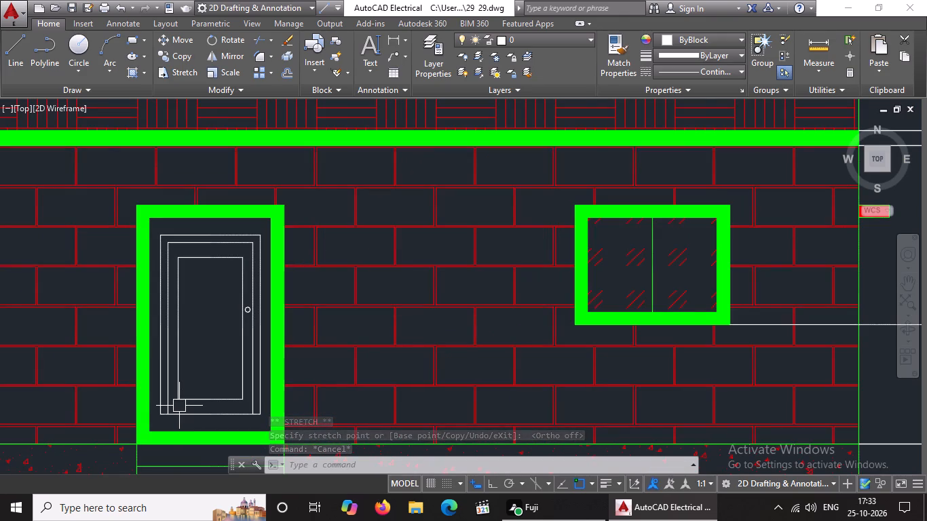
{"action": "key", "text": "Escape"}
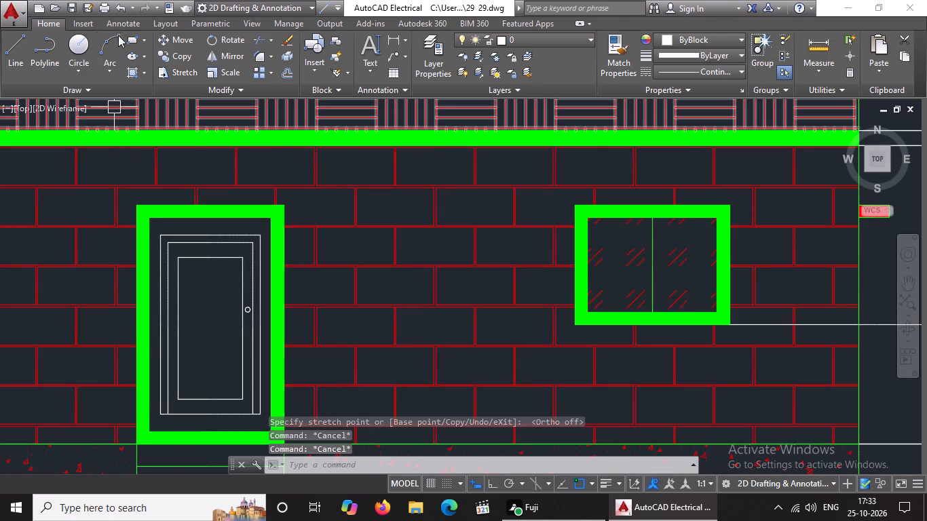
{"action": "left_click", "coordinate": [148, 71]}
{"action": "left_click", "coordinate": [153, 94]}
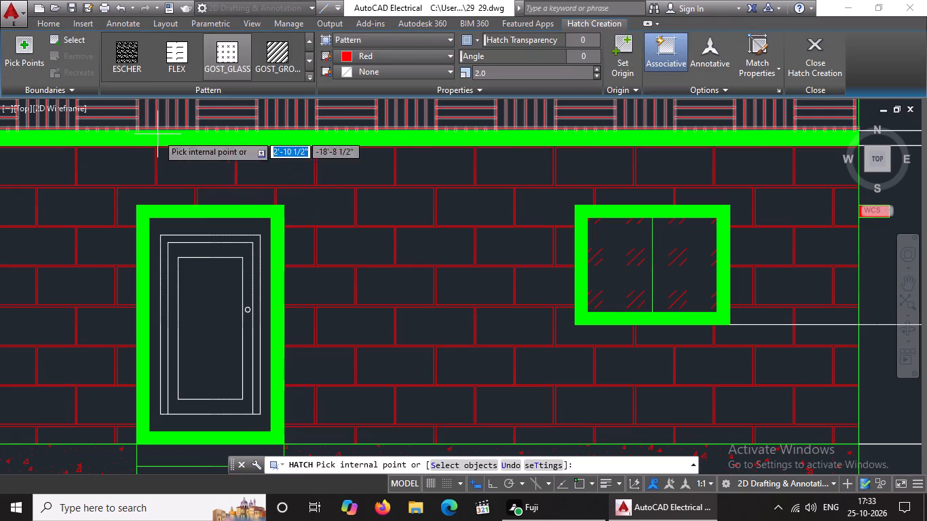
{"action": "scroll", "coordinate": [156, 64], "scroll_direction": "up", "scroll_amount": 14}
{"action": "left_click", "coordinate": [126, 54]}
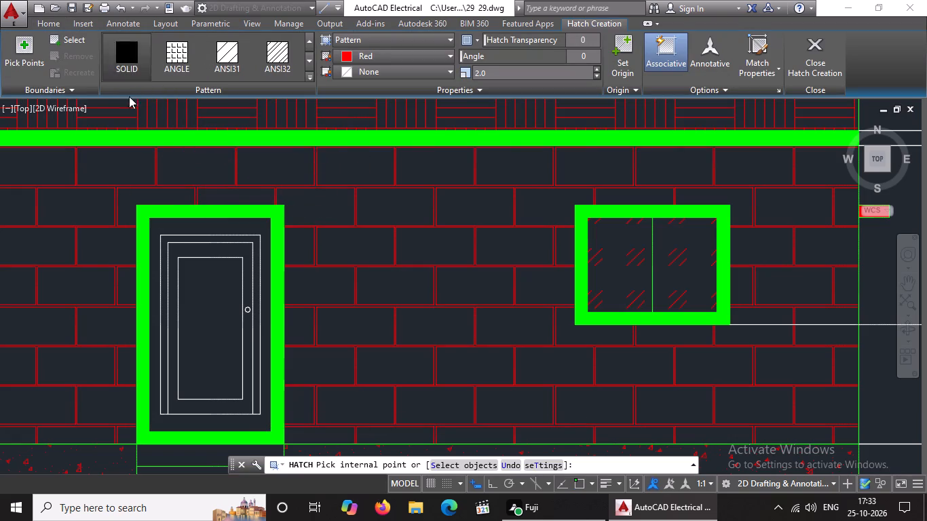
{"action": "left_click", "coordinate": [196, 303]}
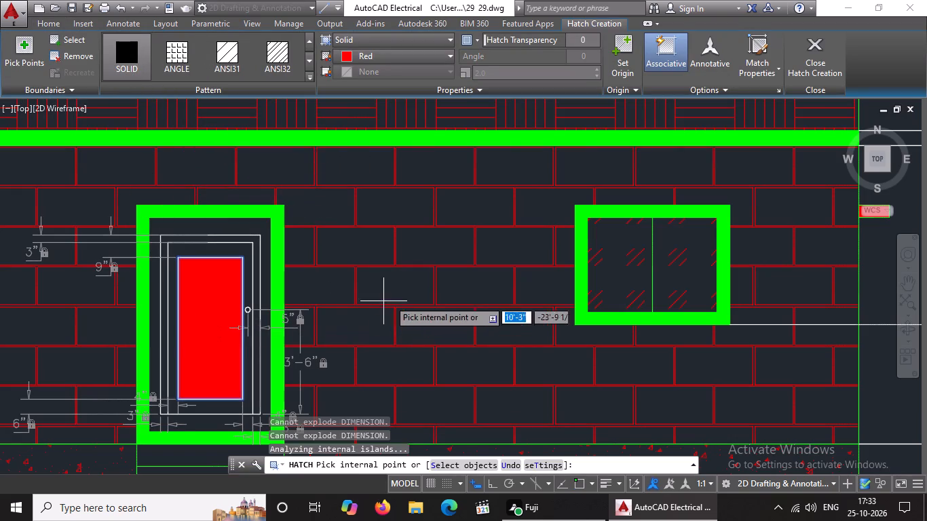
{"action": "key", "text": "Escape"}
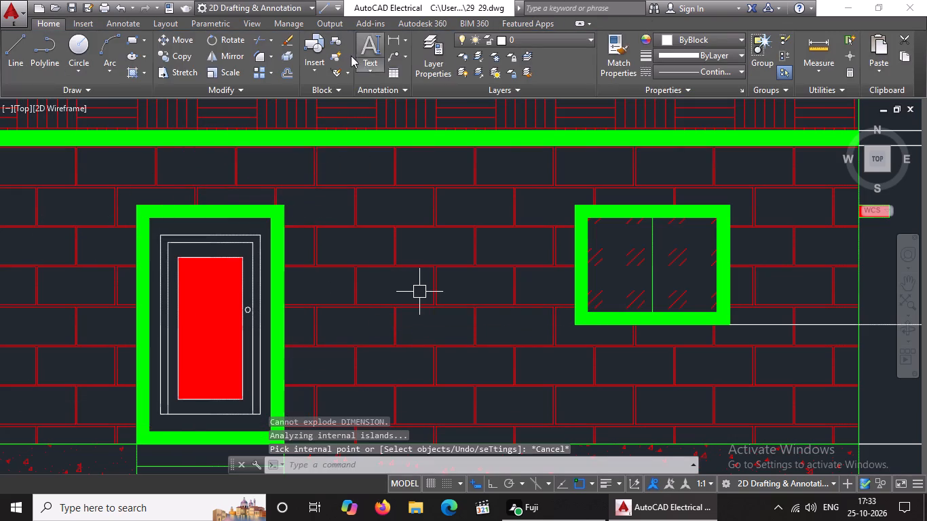
Change the solid hatch in the elevation door's inner panel from red to green.
{"action": "left_click", "coordinate": [217, 309]}
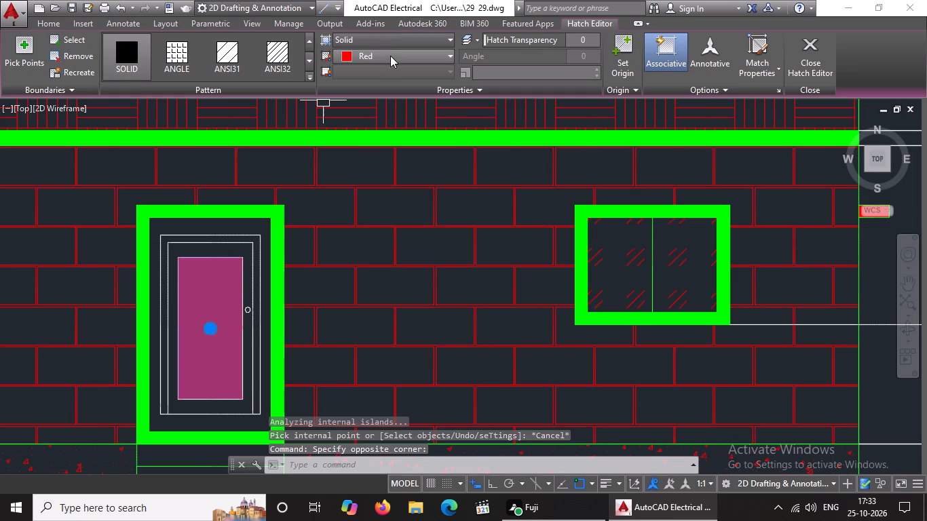
{"action": "left_click", "coordinate": [393, 57]}
{"action": "left_click", "coordinate": [368, 193]}
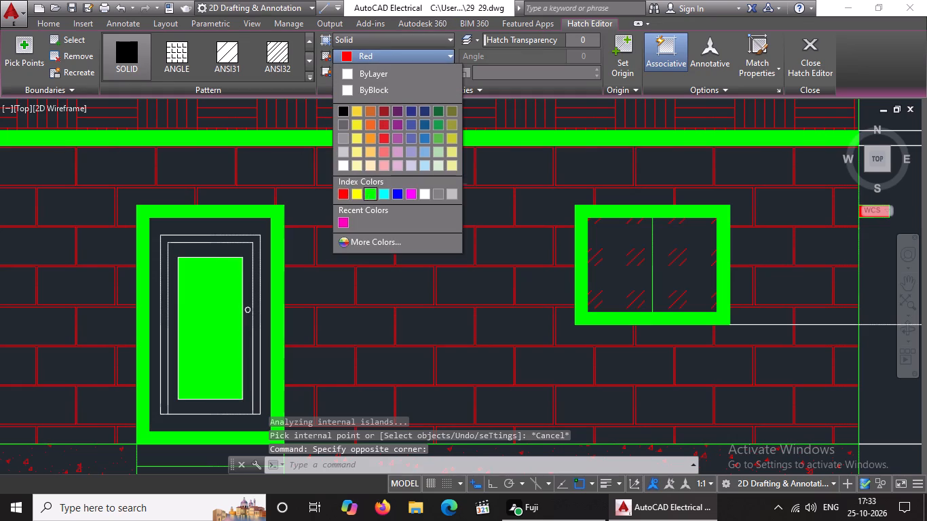
{"action": "scroll", "coordinate": [335, 244], "scroll_direction": "down", "scroll_amount": 3}
{"action": "key", "text": "Escape"}
{"action": "key", "text": "Escape"}
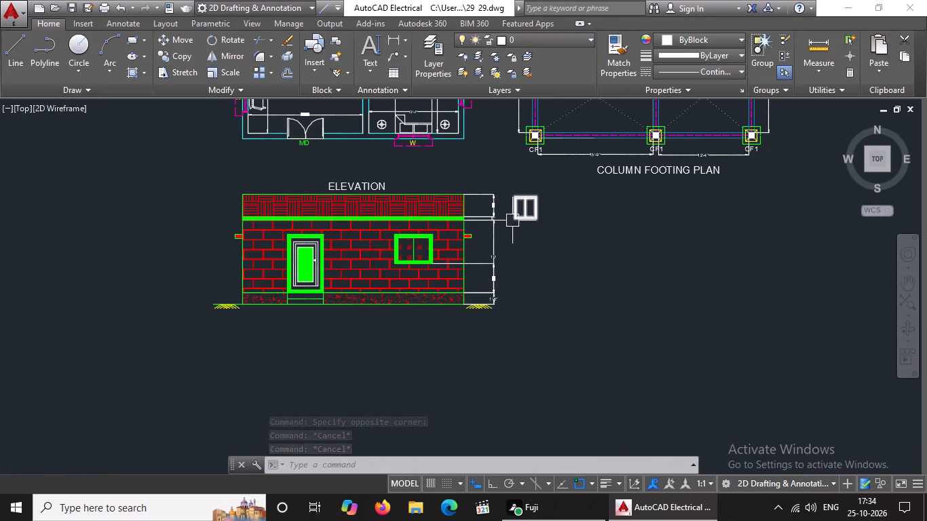
Delete the spare window elevation block east of the elevation's dimensions.
{"action": "scroll", "coordinate": [512, 220], "scroll_direction": "up", "scroll_amount": 1}
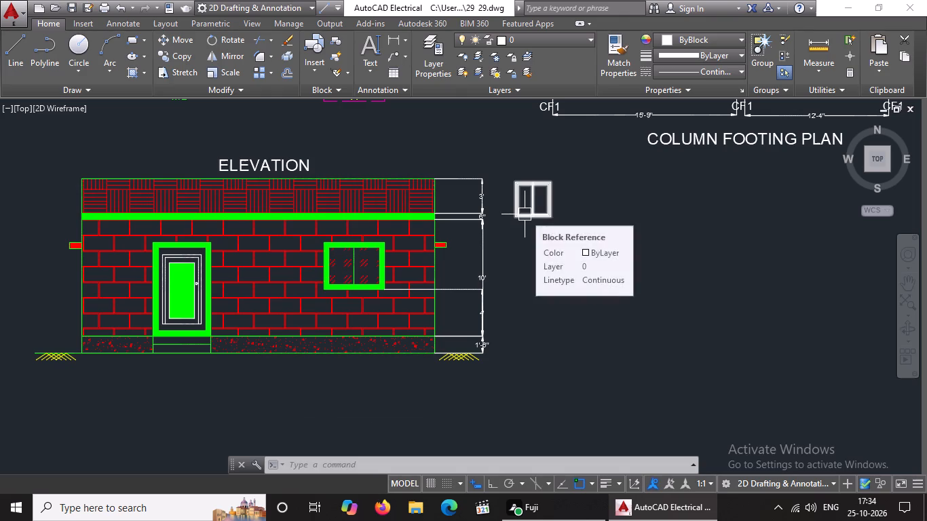
{"action": "left_click", "coordinate": [529, 211]}
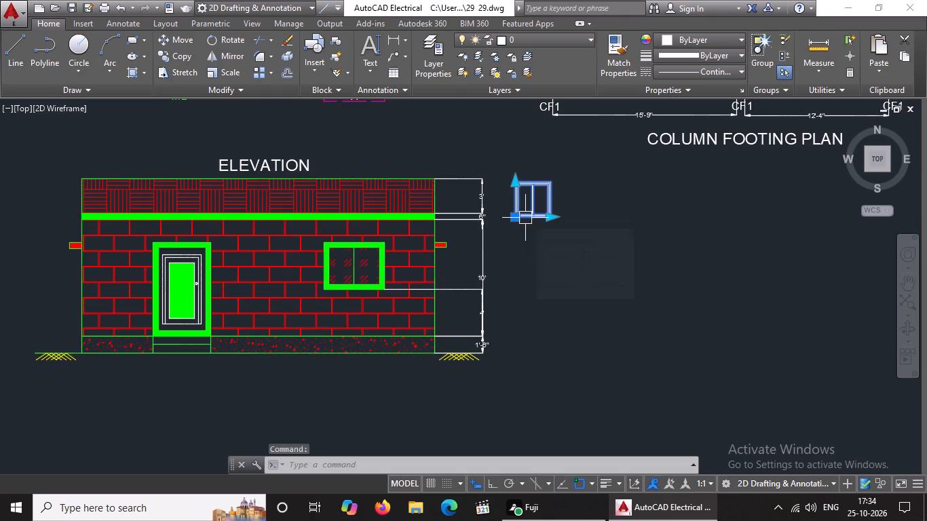
{"action": "key", "text": "Delete"}
Move the whole elevation with its title and dimensions about 37' east, beneath the column footing plan.
{"action": "scroll", "coordinate": [525, 218], "scroll_direction": "down", "scroll_amount": 4}
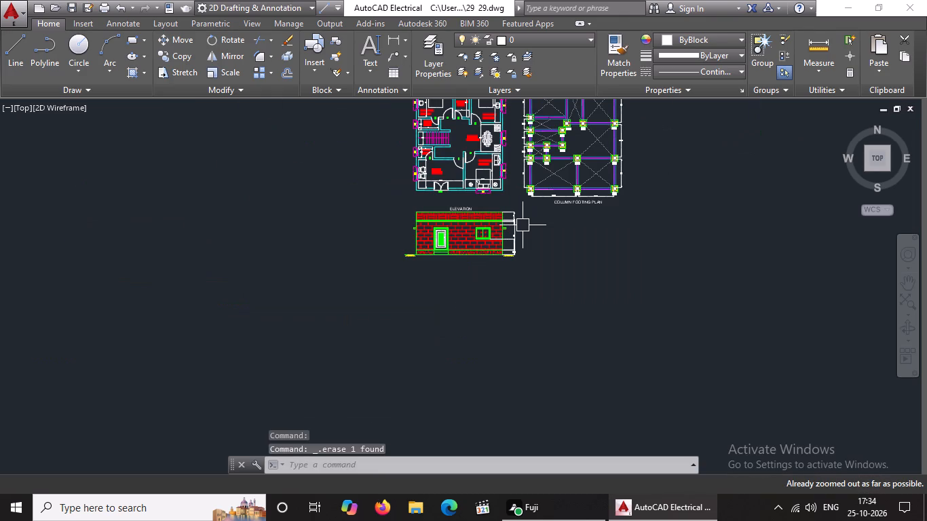
{"action": "middle_click_drag", "start_coordinate": [523, 225], "coordinate": [498, 304]}
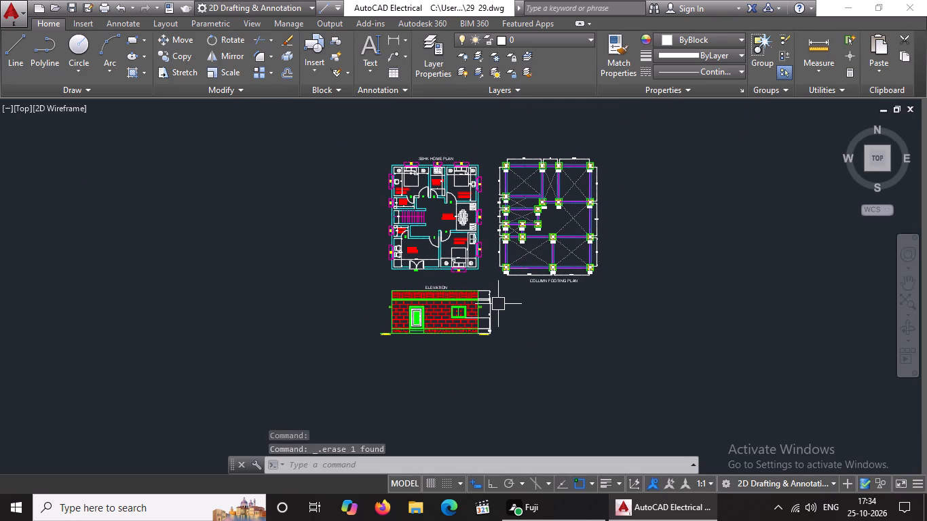
{"action": "scroll", "coordinate": [507, 303], "scroll_direction": "up", "scroll_amount": 3}
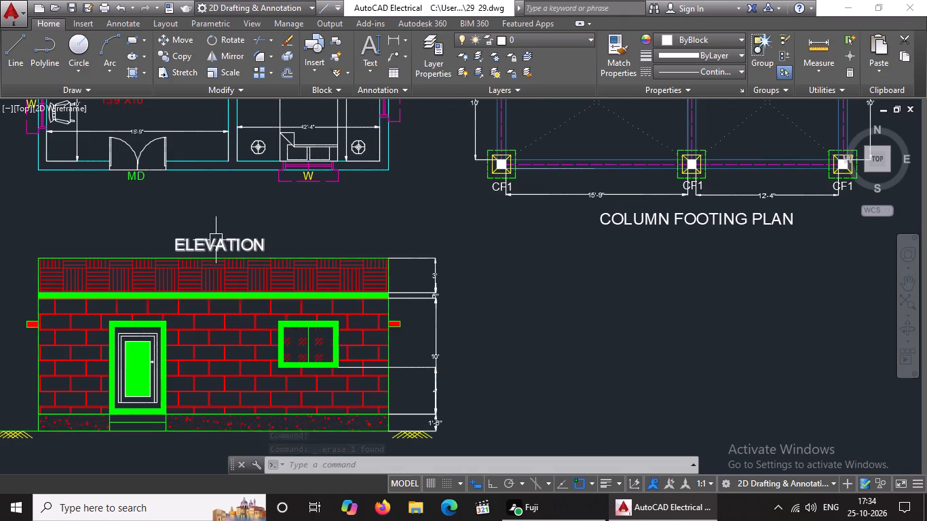
{"action": "scroll", "coordinate": [216, 239], "scroll_direction": "down", "scroll_amount": 2}
{"action": "left_click", "coordinate": [88, 223]}
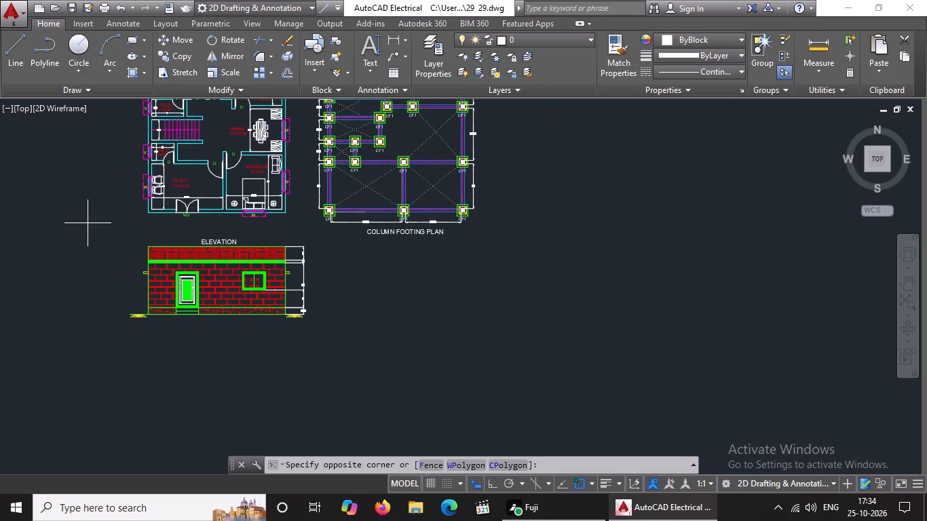
{"action": "left_click", "coordinate": [335, 340]}
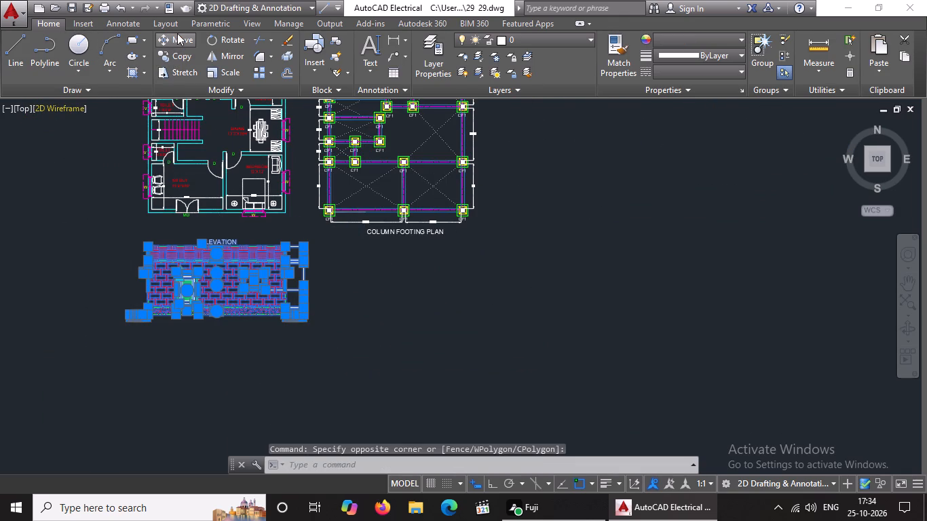
{"action": "left_click", "coordinate": [170, 40]}
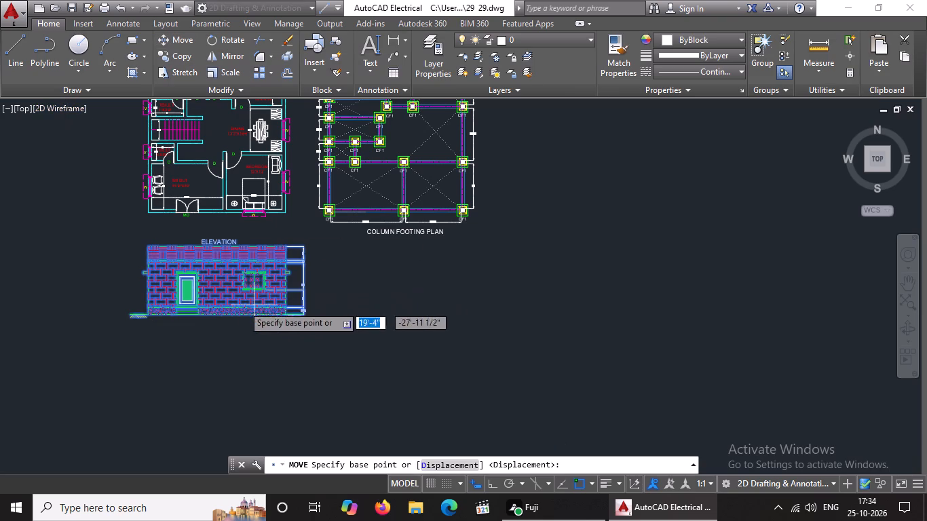
{"action": "left_click", "coordinate": [223, 290]}
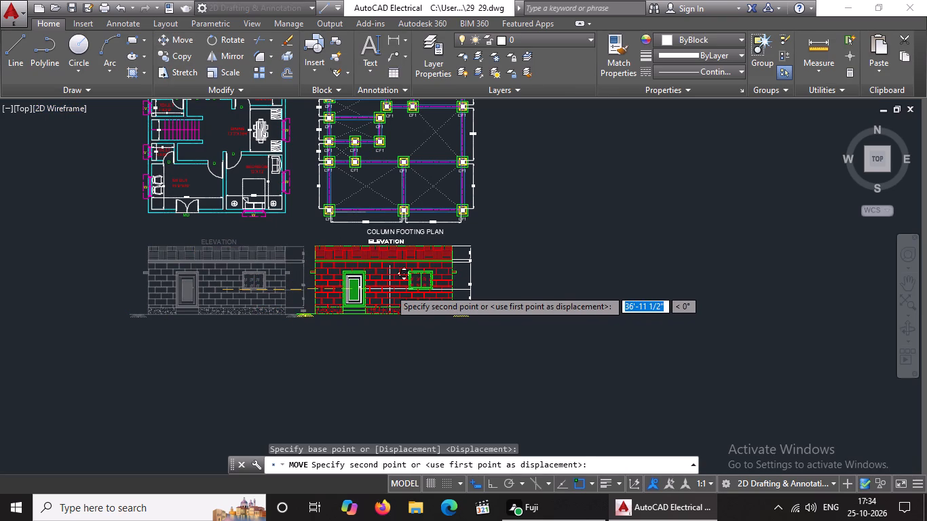
{"action": "left_click", "coordinate": [390, 288]}
{"action": "scroll", "coordinate": [396, 280], "scroll_direction": "down", "scroll_amount": 2}
{"action": "key", "text": "Escape"}
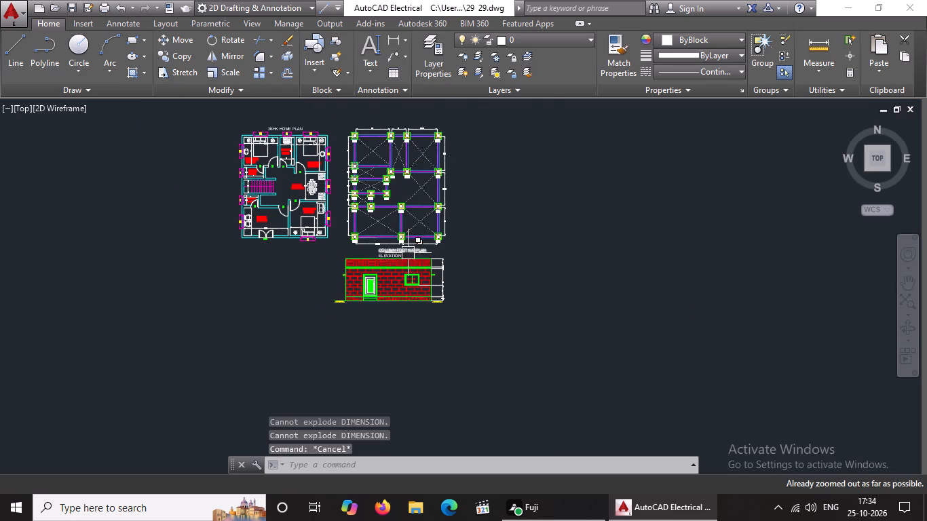
Move the COLUMN FOOTING PLAN title from below the footing plan to just above its top dimensions.
{"action": "scroll", "coordinate": [407, 239], "scroll_direction": "up", "scroll_amount": 3}
{"action": "left_click", "coordinate": [400, 276]}
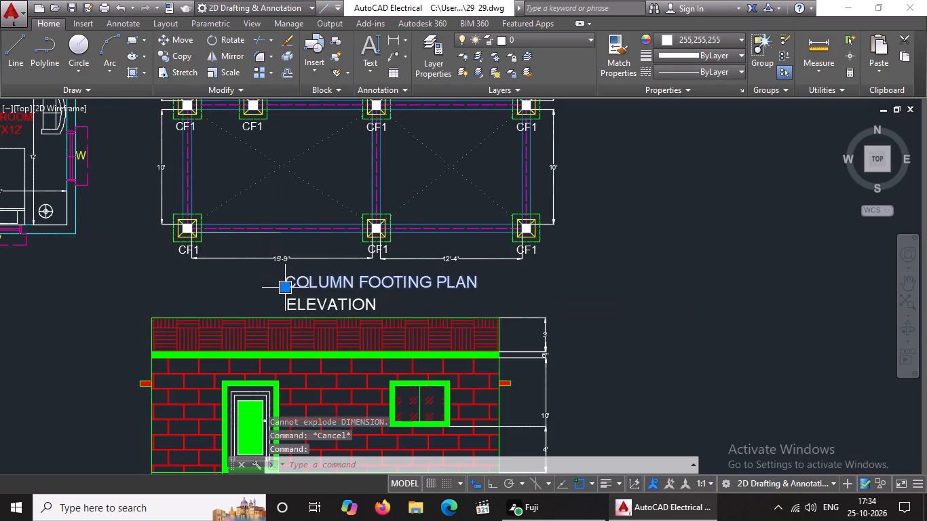
{"action": "left_click", "coordinate": [285, 284]}
{"action": "scroll", "coordinate": [301, 267], "scroll_direction": "down", "scroll_amount": 3}
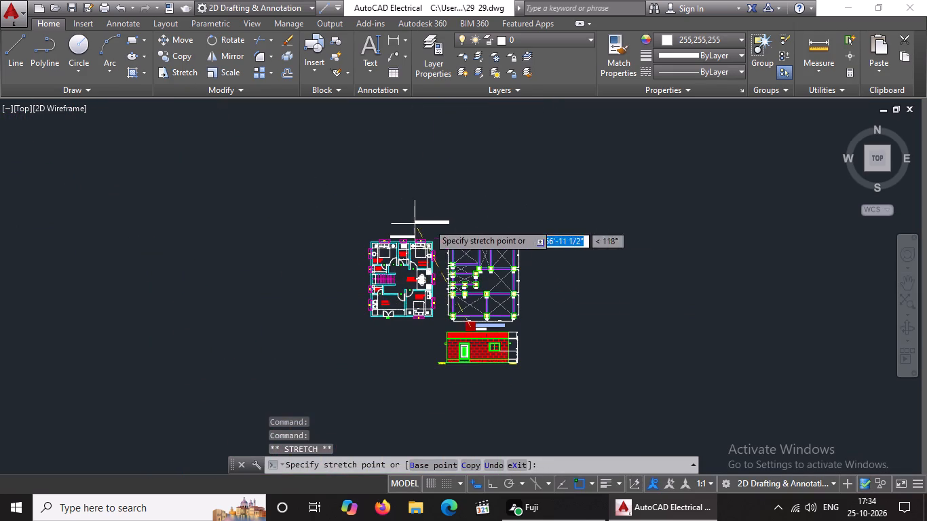
{"action": "scroll", "coordinate": [480, 233], "scroll_direction": "up", "scroll_amount": 3}
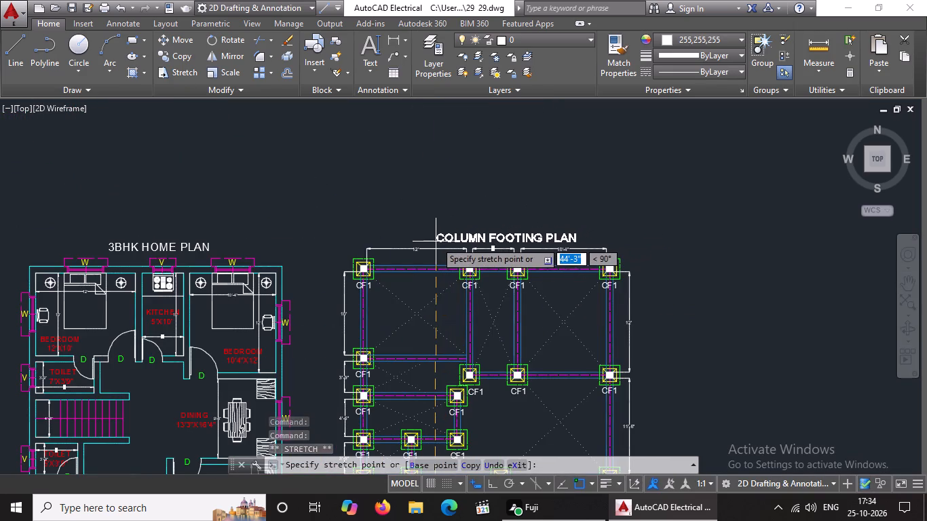
{"action": "left_click", "coordinate": [430, 241]}
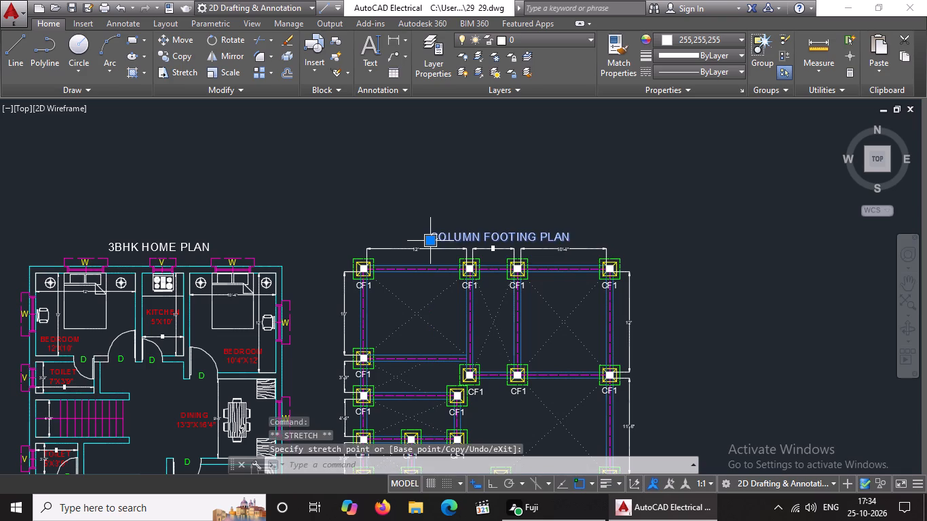
{"action": "key", "text": "Escape"}
Move the whole elevation slightly southeast to line it up better beneath the column footing plan.
{"action": "scroll", "coordinate": [592, 246], "scroll_direction": "down", "scroll_amount": 3}
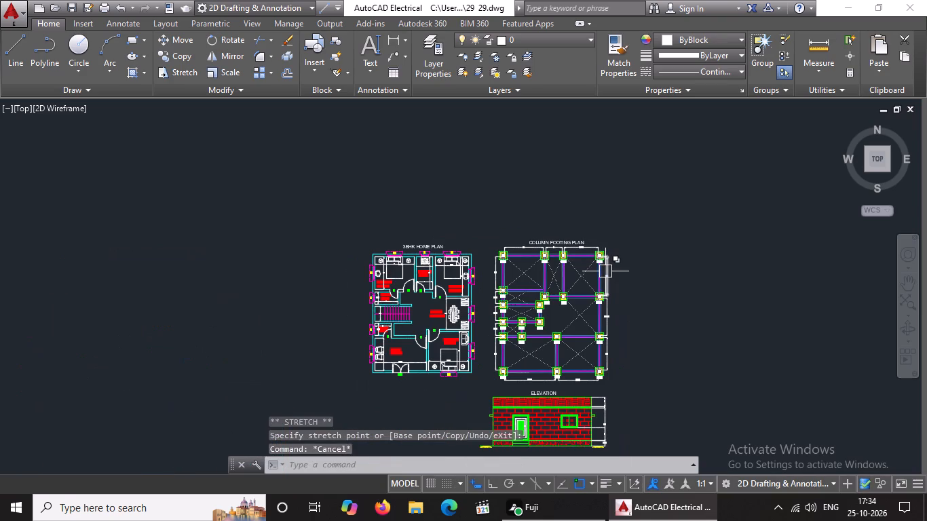
{"action": "scroll", "coordinate": [579, 266], "scroll_direction": "down", "scroll_amount": 2}
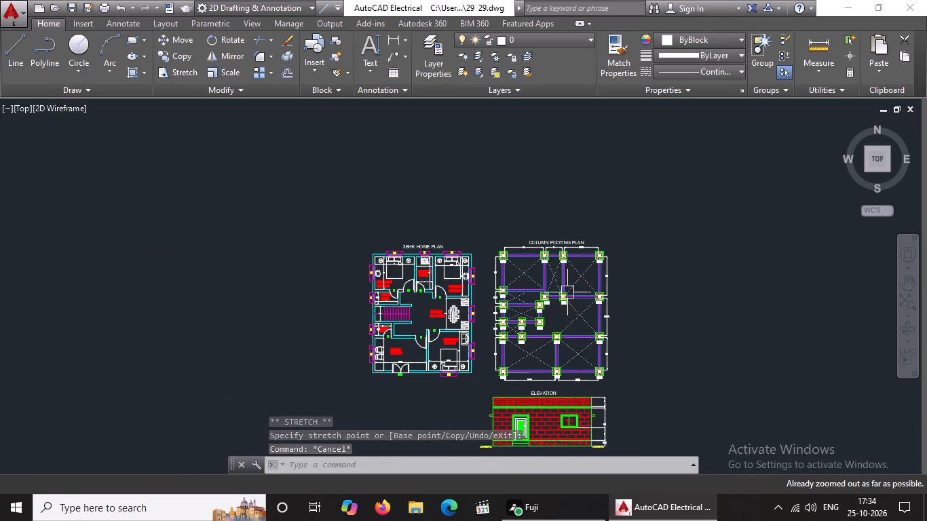
{"action": "middle_click_drag", "start_coordinate": [641, 366], "coordinate": [619, 248]}
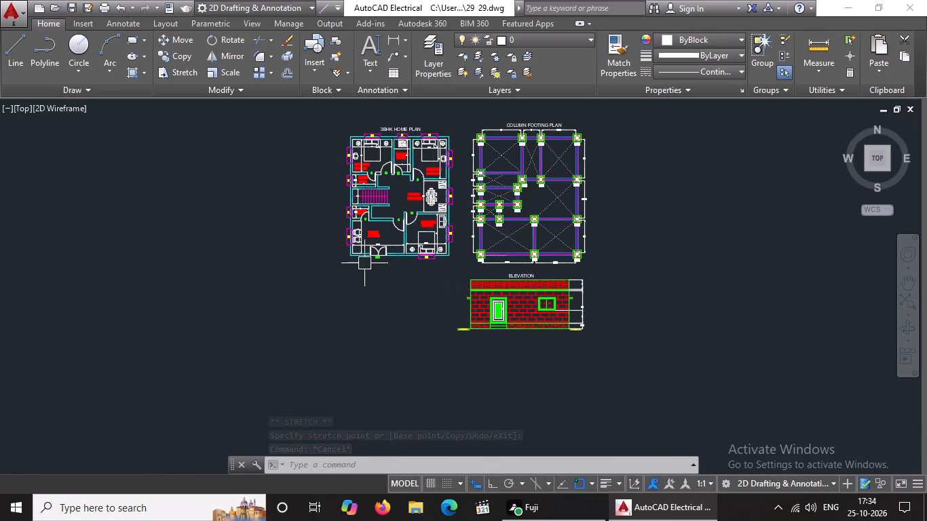
{"action": "left_click", "coordinate": [431, 267]}
{"action": "left_click", "coordinate": [624, 363]}
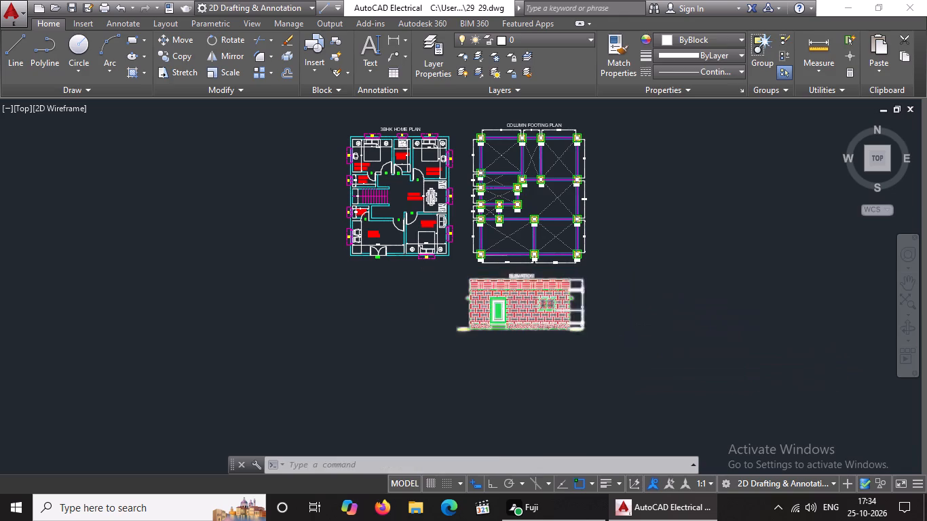
{"action": "left_click", "coordinate": [179, 41]}
{"action": "left_click", "coordinate": [533, 301]}
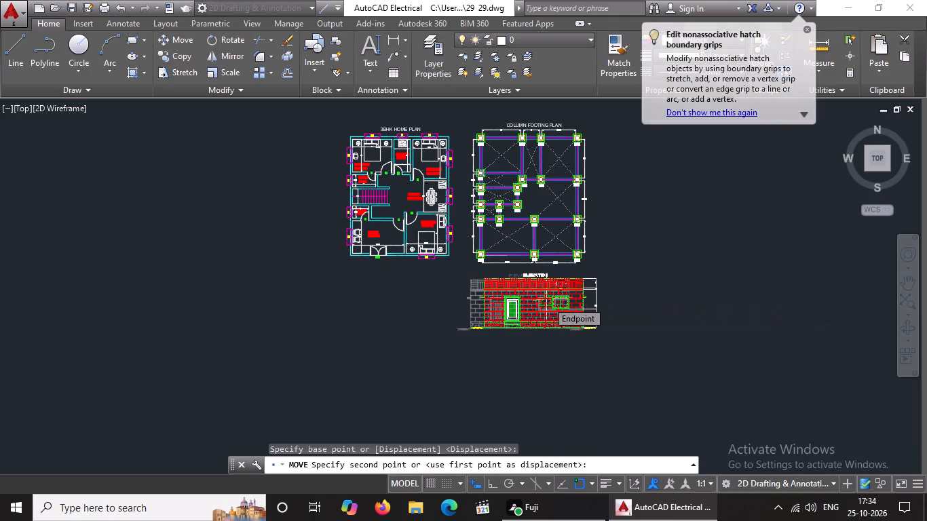
{"action": "left_click", "coordinate": [540, 303]}
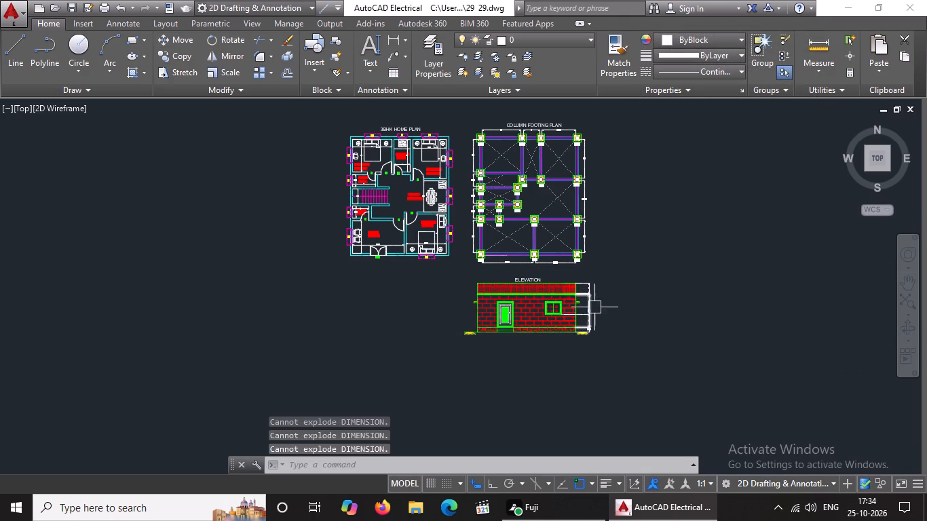
Draw vertical construction lines through the home plan's west wall outer and inner faces and the west window's outer projection edge.
{"action": "scroll", "coordinate": [406, 297], "scroll_direction": "up", "scroll_amount": 3}
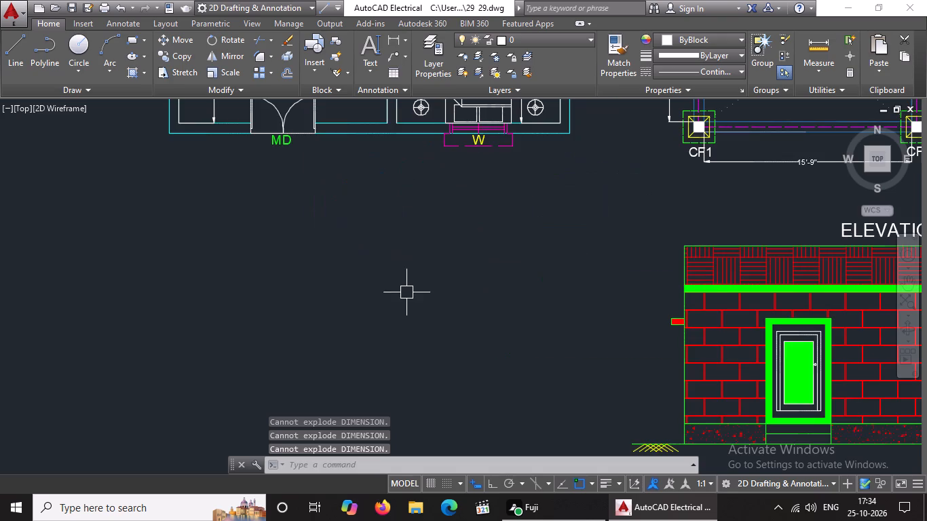
{"action": "scroll", "coordinate": [438, 257], "scroll_direction": "down", "scroll_amount": 2}
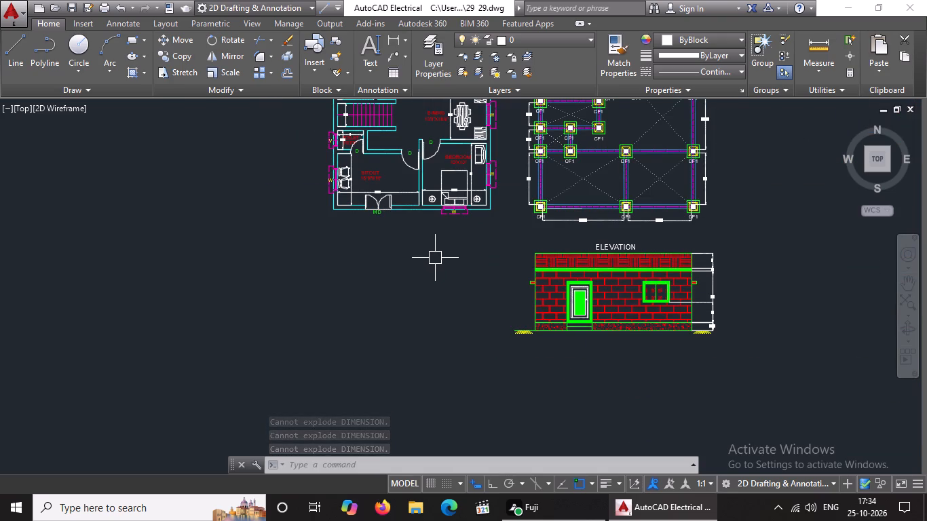
{"action": "key", "text": "Escape"}
{"action": "type", "text": "XL"}
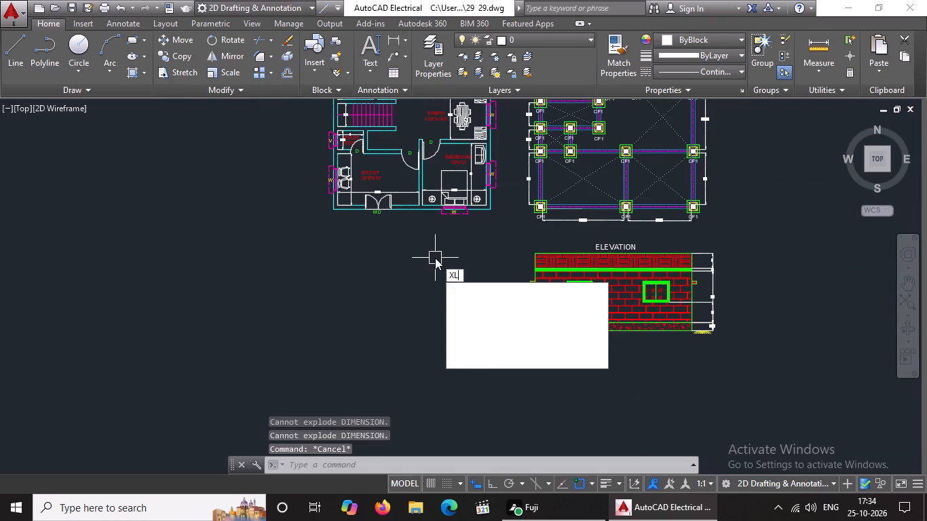
{"action": "key", "text": "Return"}
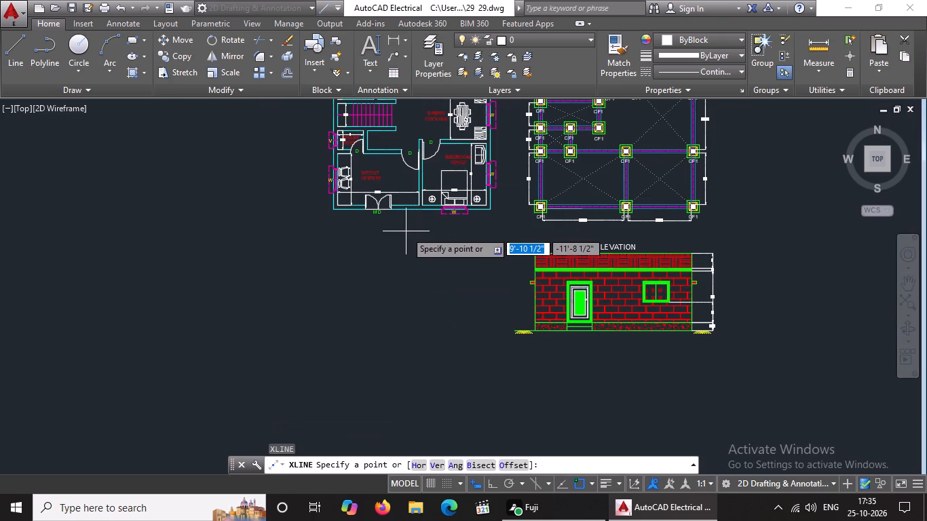
{"action": "key", "text": "v"}
{"action": "key", "text": "space"}
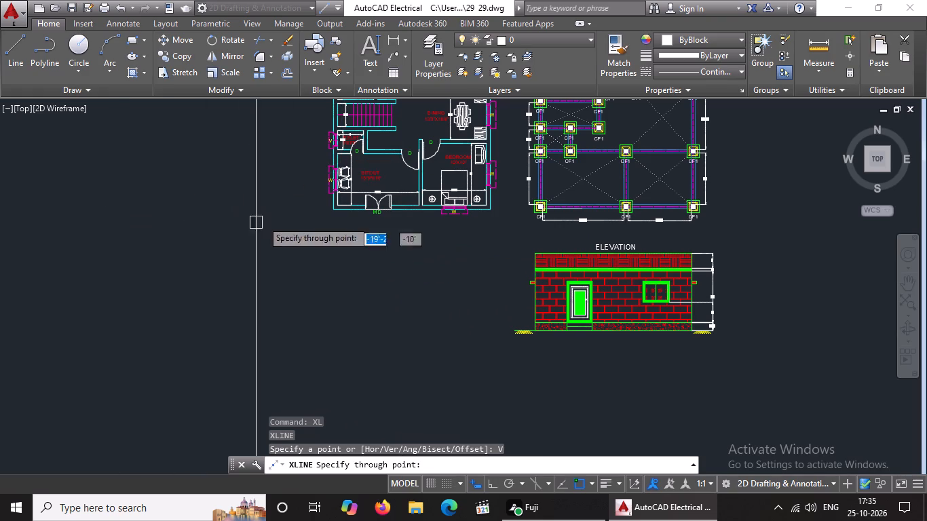
{"action": "scroll", "coordinate": [359, 202], "scroll_direction": "up", "scroll_amount": 3}
{"action": "scroll", "coordinate": [274, 220], "scroll_direction": "up", "scroll_amount": 3}
{"action": "scroll", "coordinate": [275, 220], "scroll_direction": "down", "scroll_amount": 6}
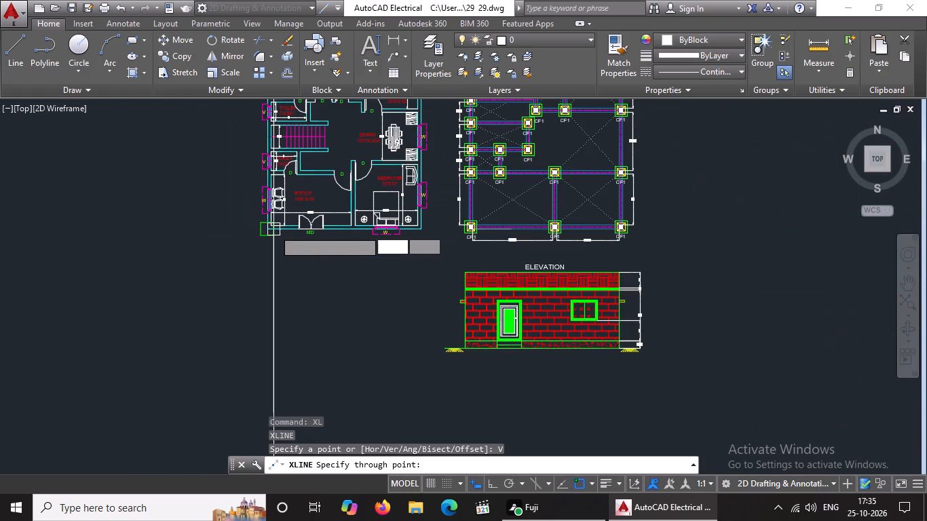
{"action": "scroll", "coordinate": [268, 178], "scroll_direction": "up", "scroll_amount": 3}
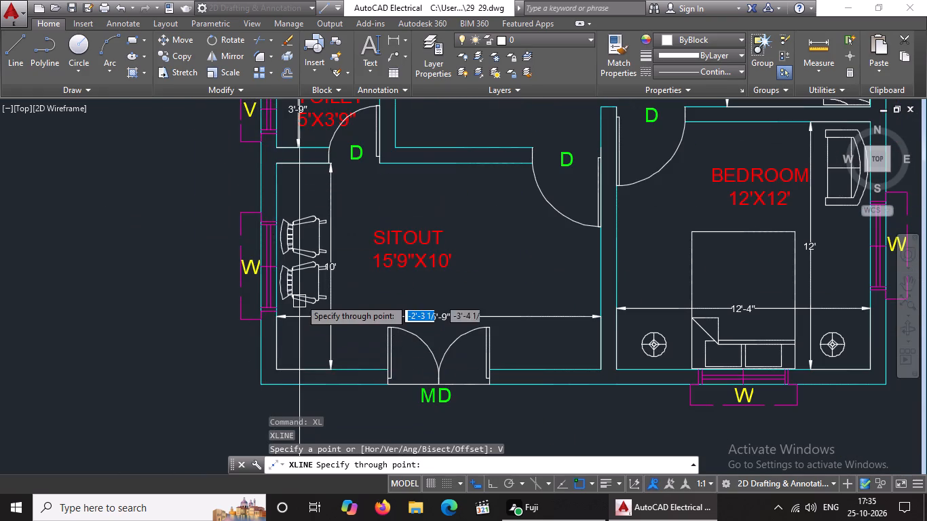
{"action": "scroll", "coordinate": [301, 297], "scroll_direction": "down", "scroll_amount": 3}
{"action": "scroll", "coordinate": [303, 342], "scroll_direction": "up", "scroll_amount": 3}
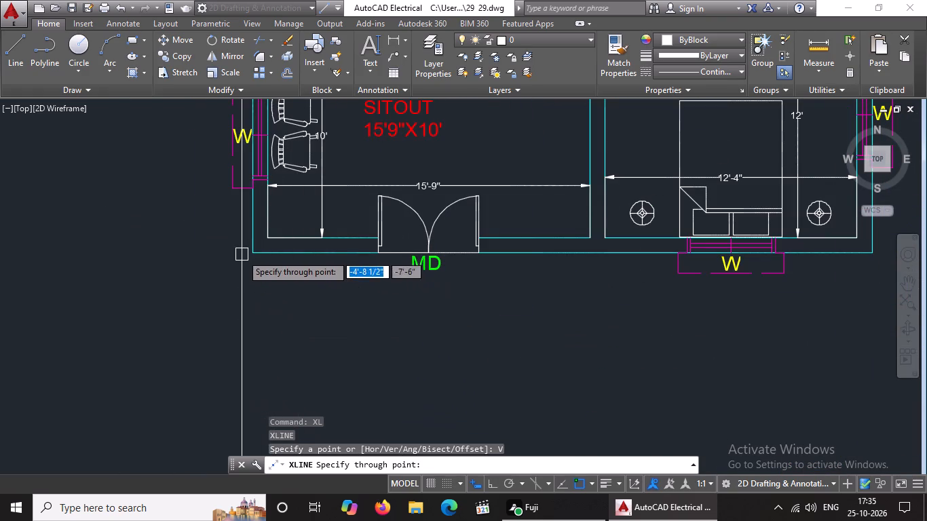
{"action": "left_click", "coordinate": [255, 252]}
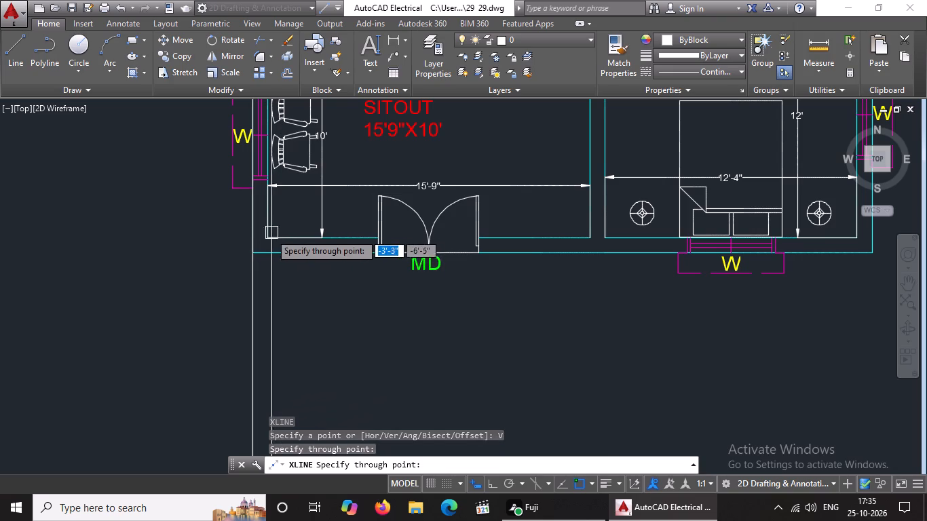
{"action": "left_click", "coordinate": [270, 235]}
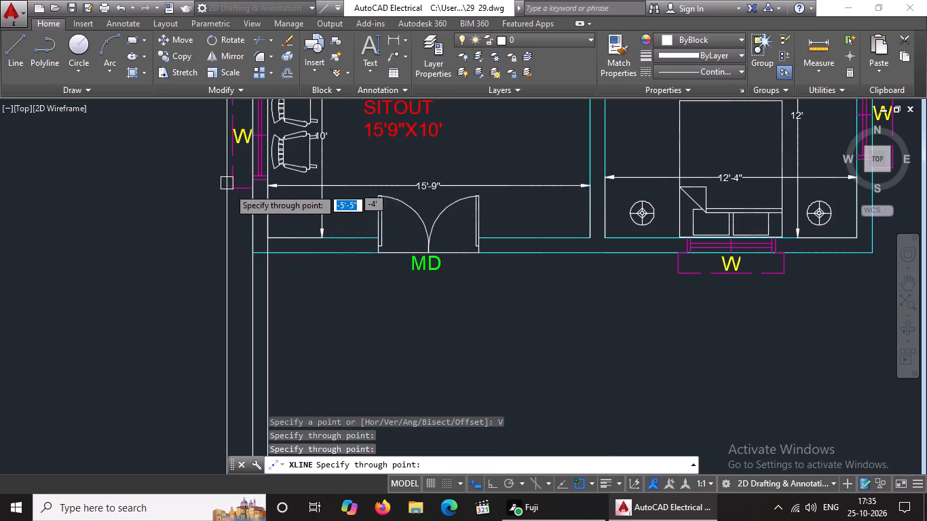
{"action": "left_click", "coordinate": [231, 184]}
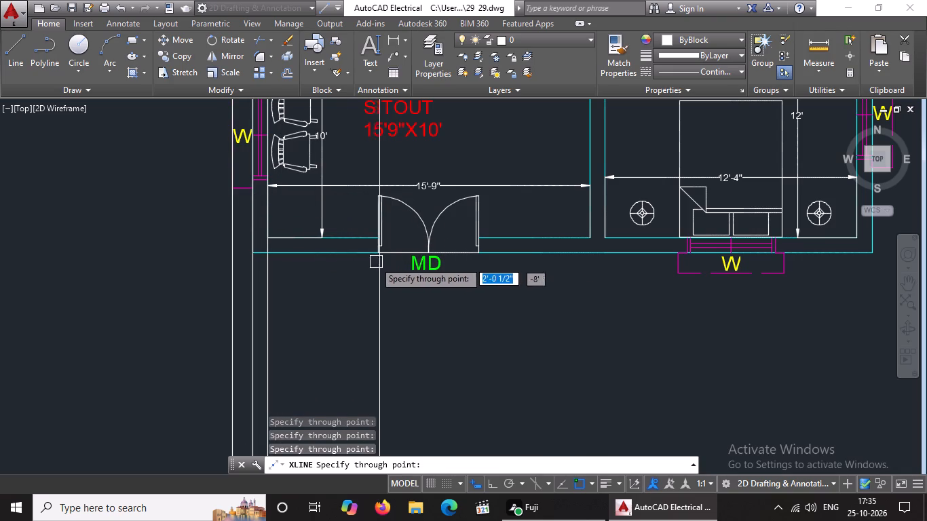
Add vertical construction lines through both jambs of the main door MD and both faces of the sitout-bedroom partition wall.
{"action": "left_click_drag", "start_coordinate": [379, 251], "coordinate": [386, 250]}
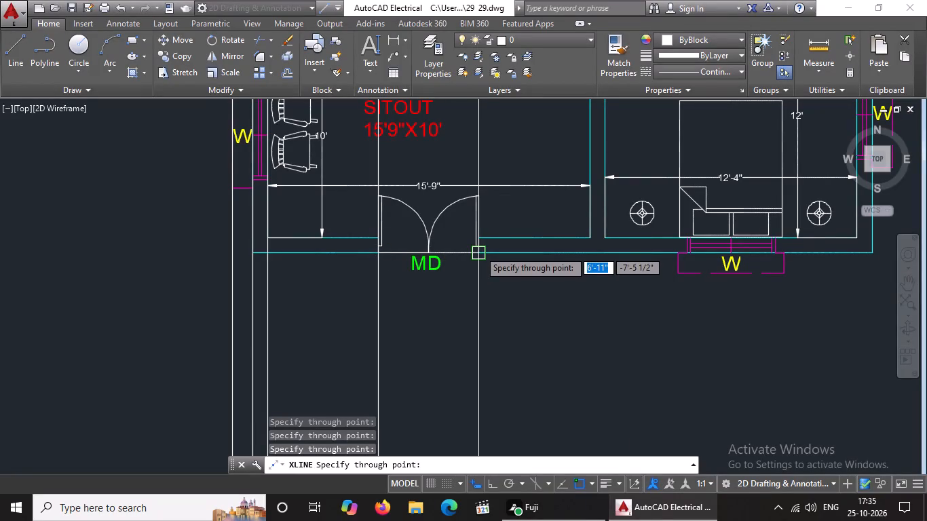
{"action": "left_click", "coordinate": [479, 250]}
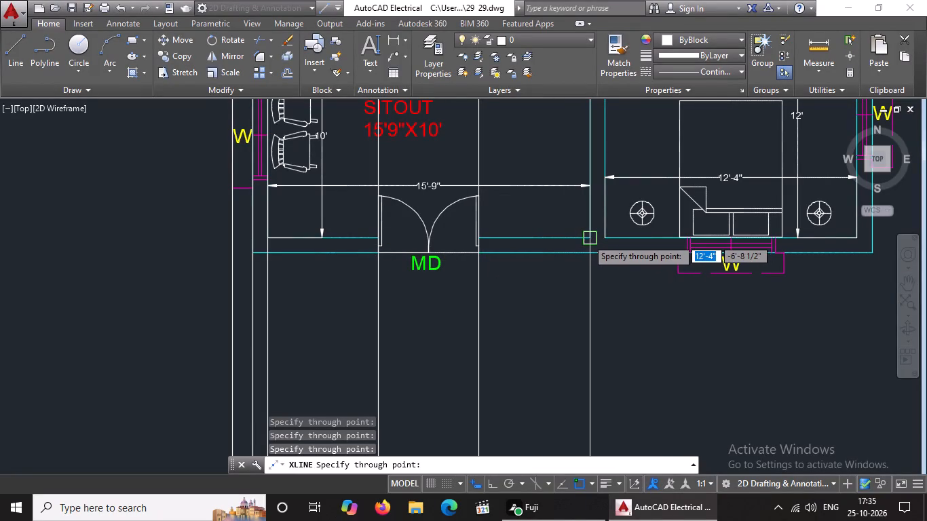
{"action": "left_click", "coordinate": [586, 239]}
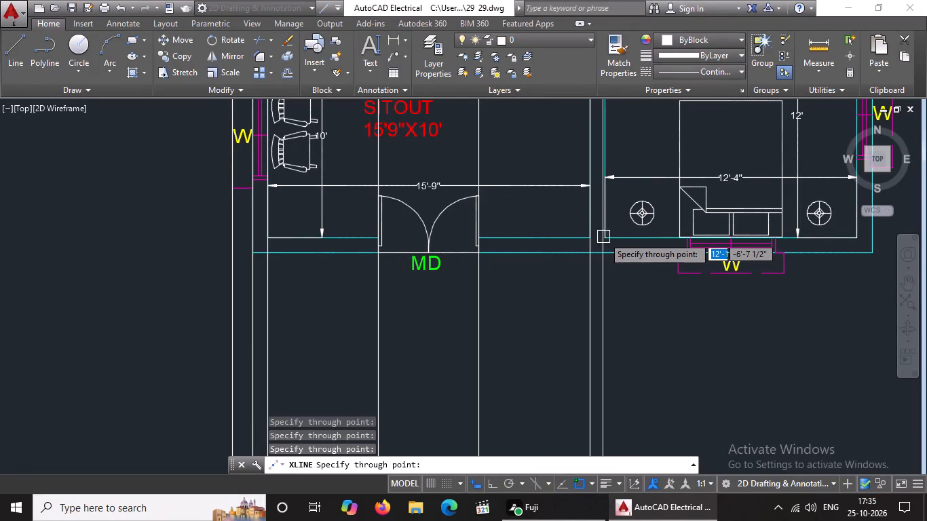
{"action": "left_click", "coordinate": [609, 237]}
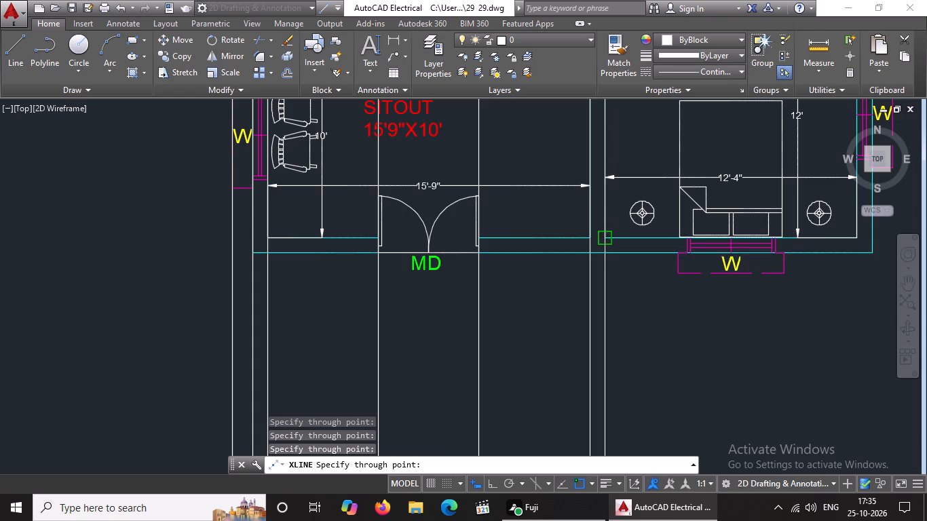
Add vertical construction lines through both projection edges and both frame edges of the bedroom's south window W.
{"action": "scroll", "coordinate": [620, 265], "scroll_direction": "down", "scroll_amount": 4}
{"action": "scroll", "coordinate": [670, 235], "scroll_direction": "up", "scroll_amount": 3}
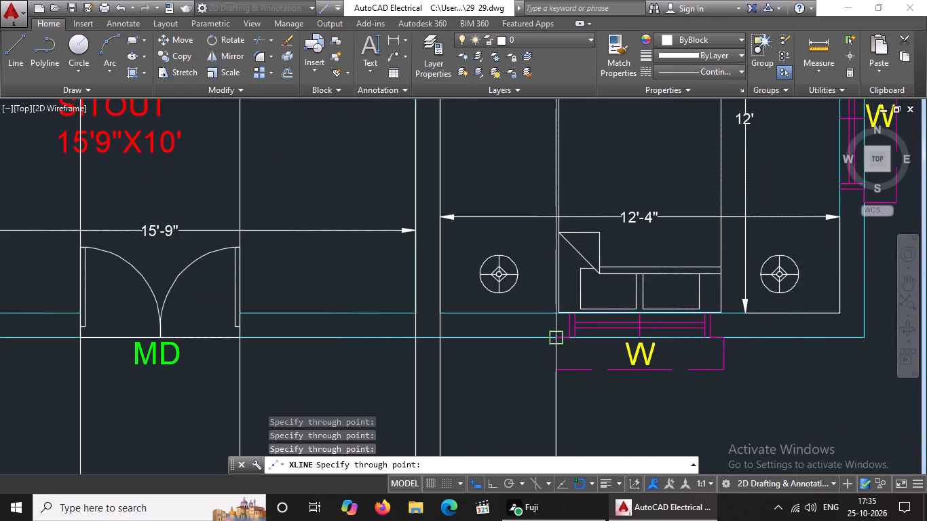
{"action": "left_click", "coordinate": [554, 336]}
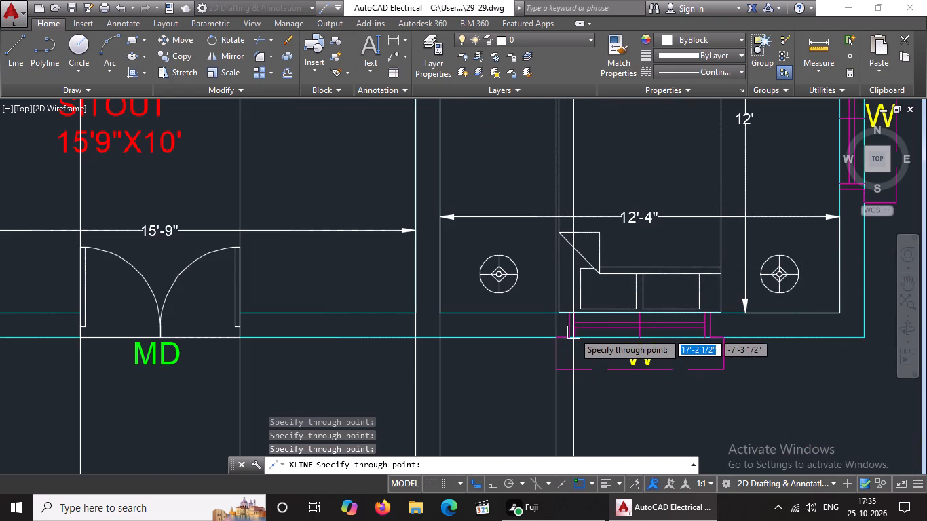
{"action": "left_click", "coordinate": [575, 334]}
{"action": "scroll", "coordinate": [396, 309], "scroll_direction": "down", "scroll_amount": 4}
{"action": "scroll", "coordinate": [322, 311], "scroll_direction": "up", "scroll_amount": 2}
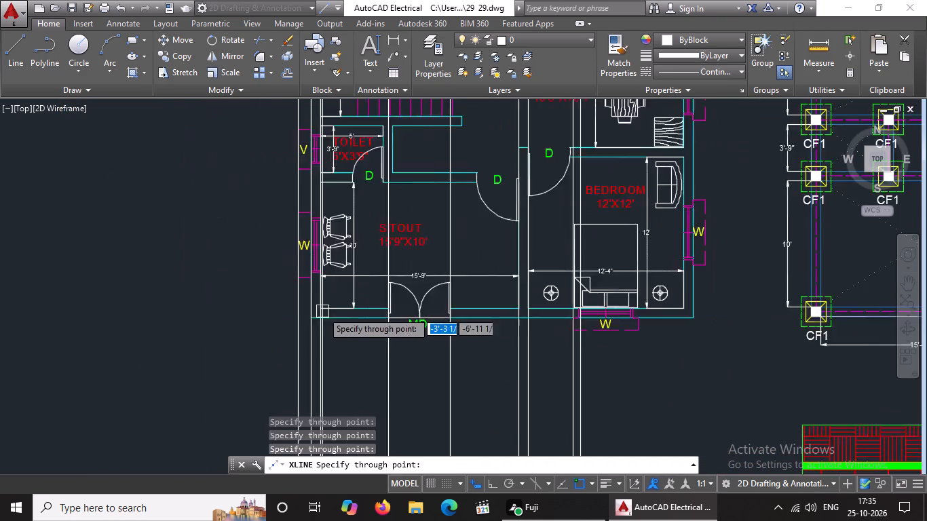
{"action": "scroll", "coordinate": [322, 311], "scroll_direction": "up", "scroll_amount": 1}
{"action": "scroll", "coordinate": [371, 304], "scroll_direction": "down", "scroll_amount": 3}
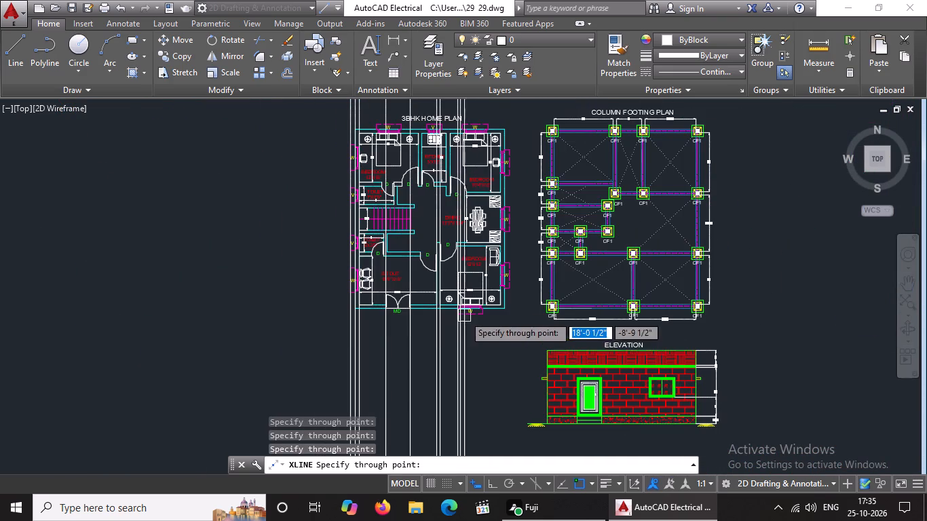
{"action": "scroll", "coordinate": [465, 315], "scroll_direction": "up", "scroll_amount": 6}
{"action": "scroll", "coordinate": [540, 294], "scroll_direction": "up", "scroll_amount": 3}
{"action": "scroll", "coordinate": [611, 194], "scroll_direction": "down", "scroll_amount": 3}
{"action": "scroll", "coordinate": [635, 191], "scroll_direction": "up", "scroll_amount": 1}
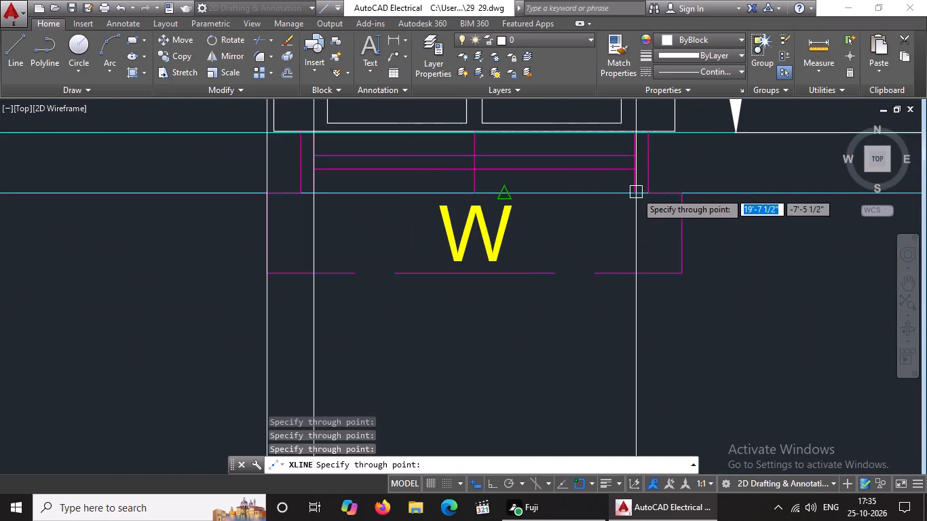
{"action": "left_click", "coordinate": [635, 191]}
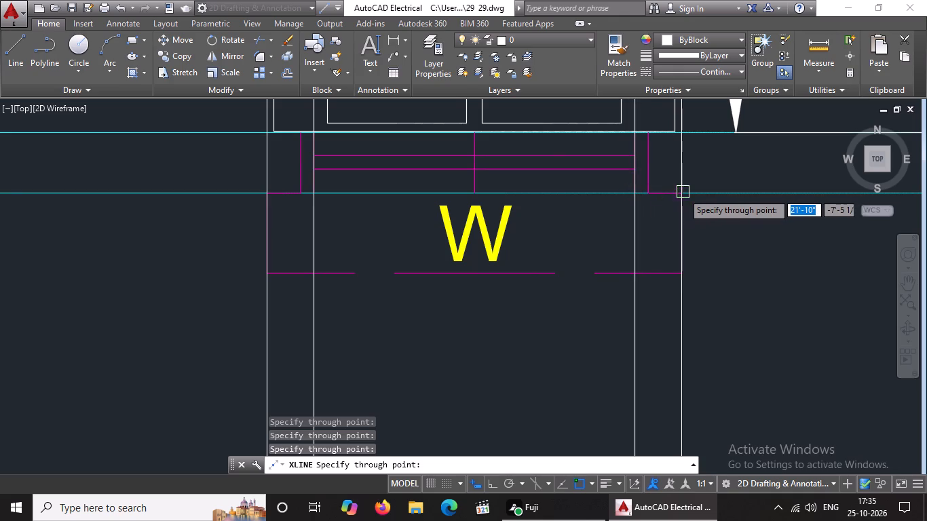
{"action": "left_click", "coordinate": [683, 193]}
Add vertical construction lines through the inner and outer faces of the bedroom's east wall and end the construction lines.
{"action": "scroll", "coordinate": [671, 199], "scroll_direction": "down", "scroll_amount": 3}
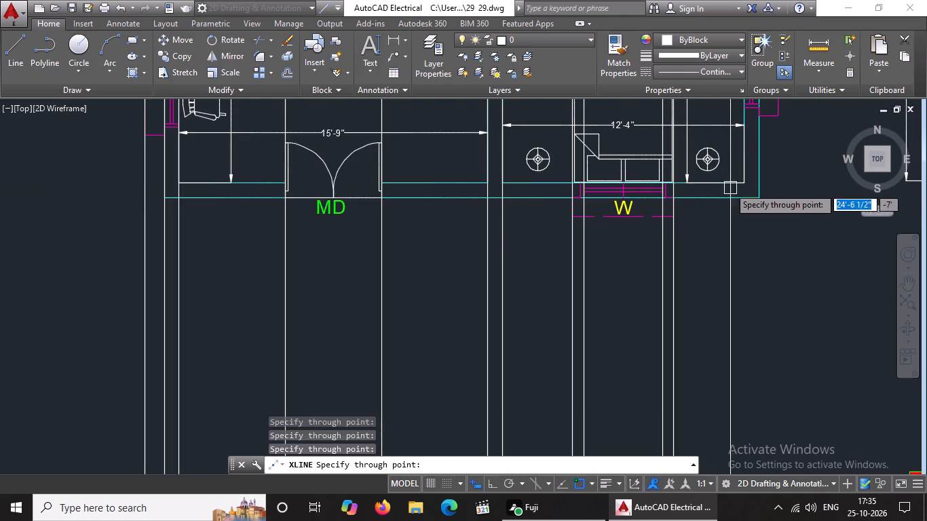
{"action": "scroll", "coordinate": [740, 181], "scroll_direction": "up", "scroll_amount": 2}
{"action": "left_click", "coordinate": [745, 184]}
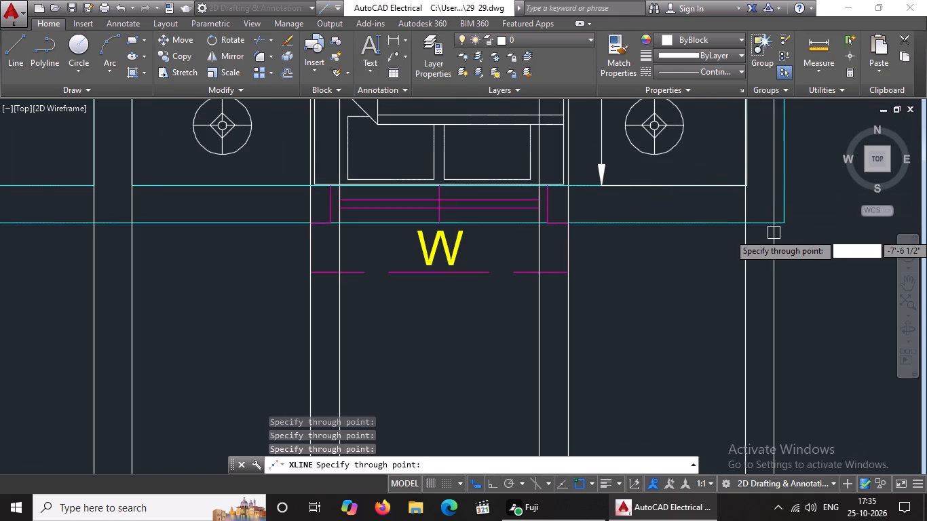
{"action": "scroll", "coordinate": [749, 196], "scroll_direction": "up", "scroll_amount": 3}
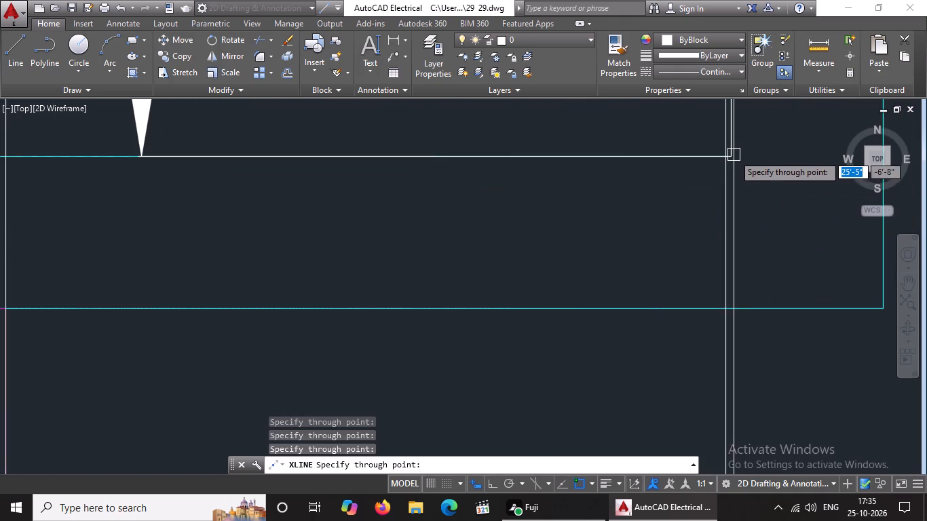
{"action": "left_click", "coordinate": [728, 157]}
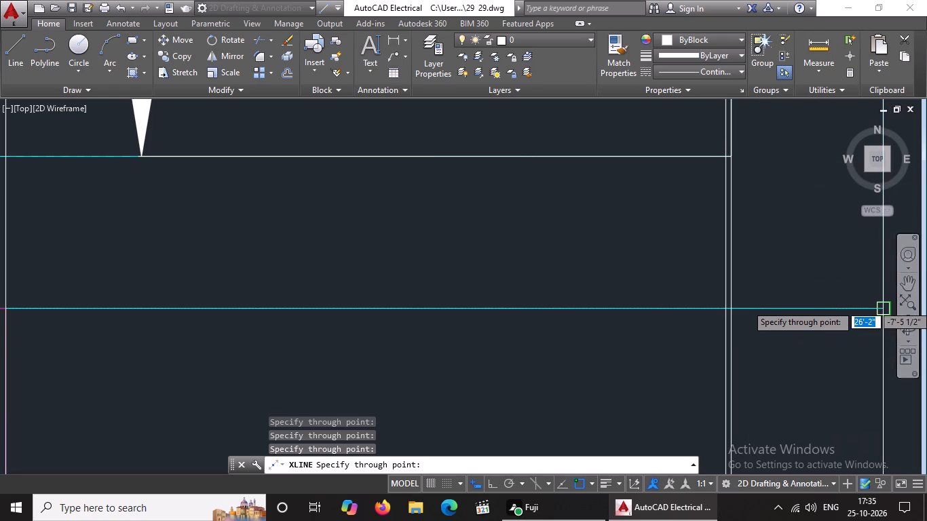
{"action": "left_click", "coordinate": [882, 307]}
{"action": "key", "text": "Escape"}
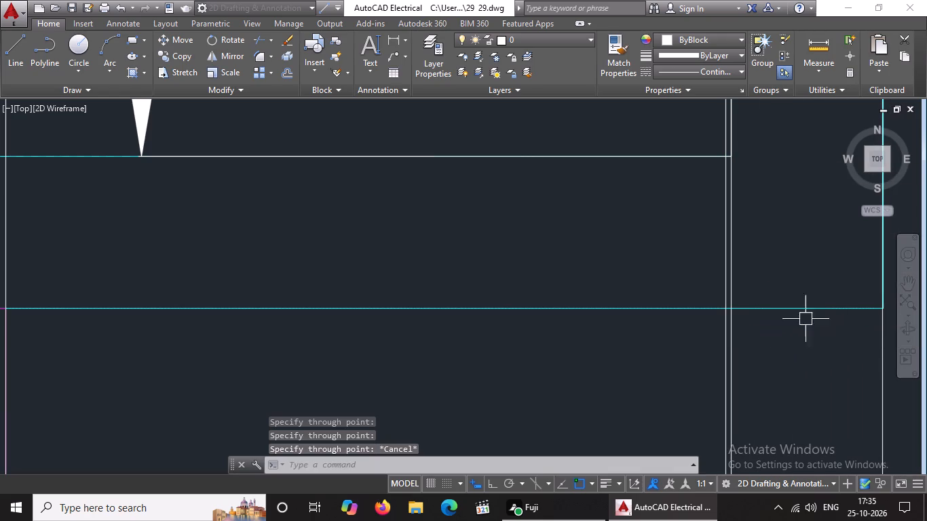
Delete the stray construction line just beside the one on the east wall's inner face.
{"action": "scroll", "coordinate": [727, 190], "scroll_direction": "up", "scroll_amount": 2}
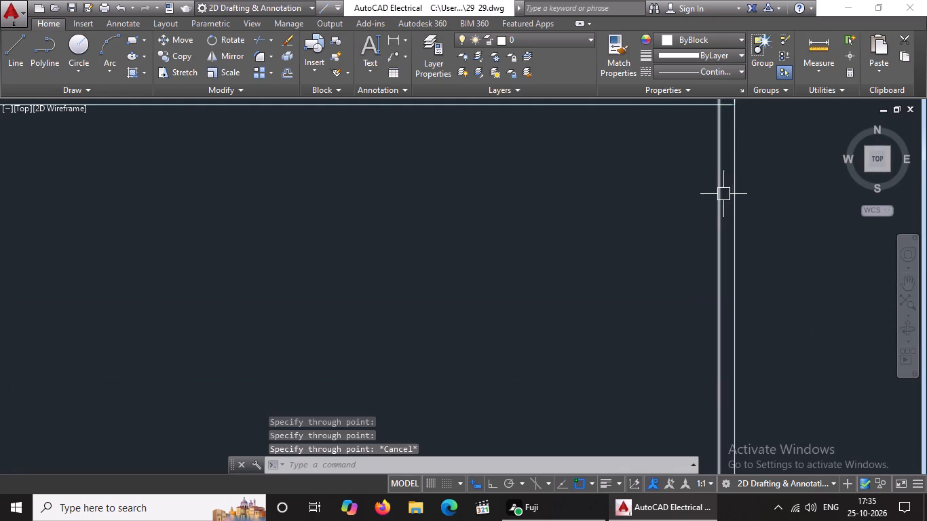
{"action": "left_click", "coordinate": [722, 197]}
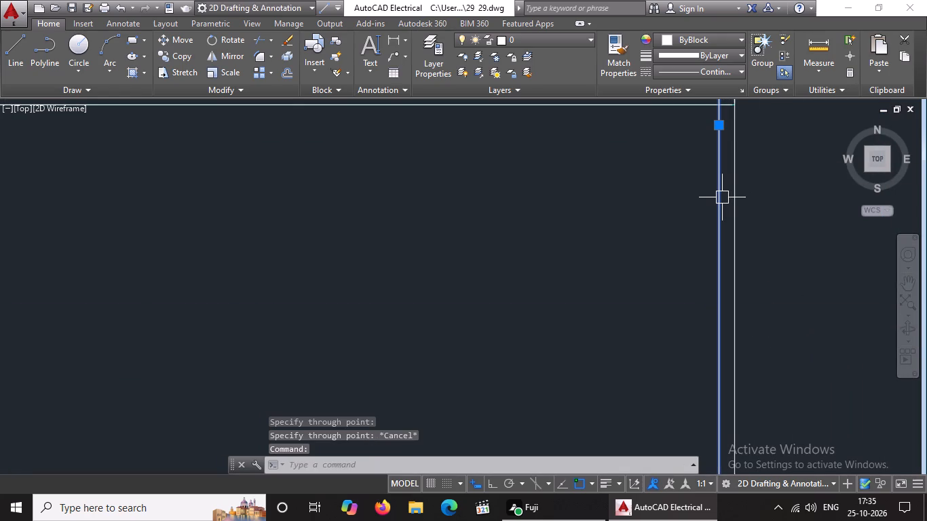
{"action": "key", "text": "Delete"}
With Ortho on, draw a horizontal line across all the vertical construction lines below the plan, about level with the existing elevation's ground line.
{"action": "scroll", "coordinate": [718, 206], "scroll_direction": "down", "scroll_amount": 9}
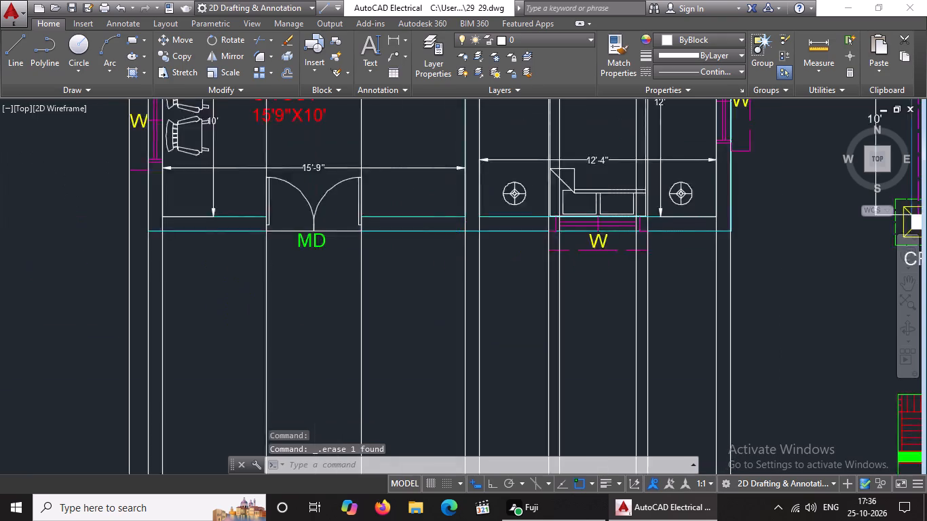
{"action": "scroll", "coordinate": [710, 268], "scroll_direction": "down", "scroll_amount": 2}
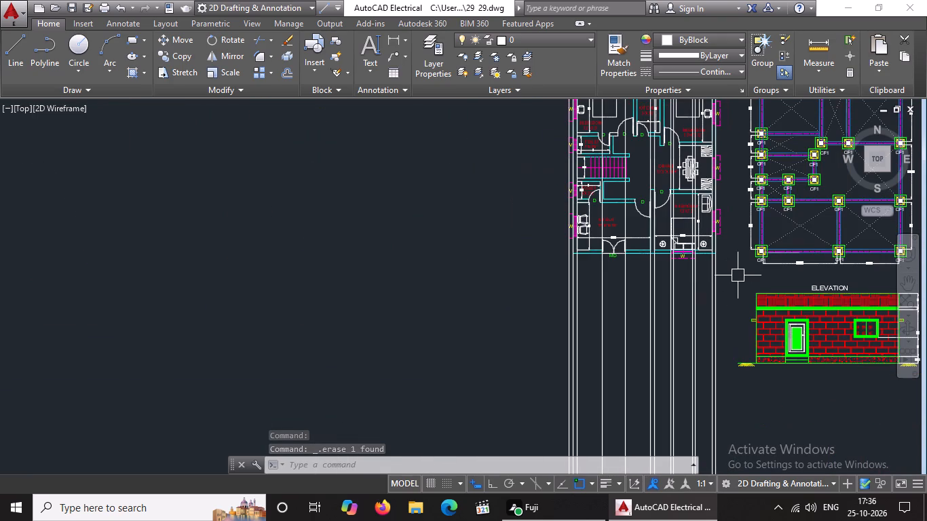
{"action": "scroll", "coordinate": [738, 275], "scroll_direction": "up", "scroll_amount": 1}
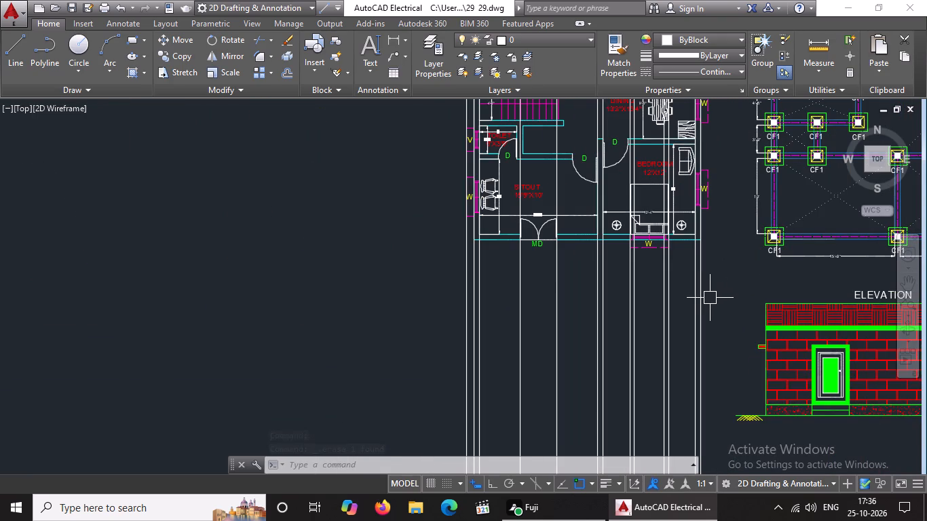
{"action": "scroll", "coordinate": [669, 288], "scroll_direction": "down", "scroll_amount": 2}
{"action": "scroll", "coordinate": [367, 409], "scroll_direction": "up", "scroll_amount": 3}
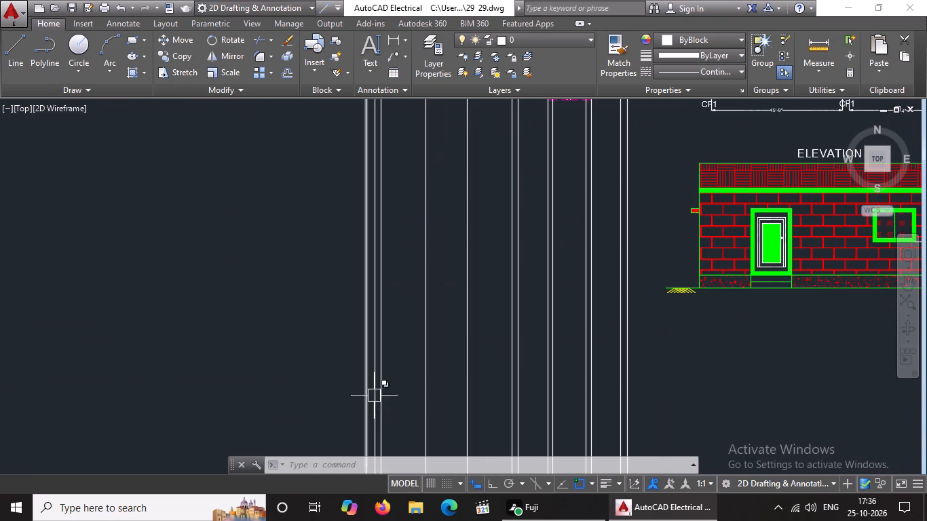
{"action": "scroll", "coordinate": [433, 362], "scroll_direction": "down", "scroll_amount": 1}
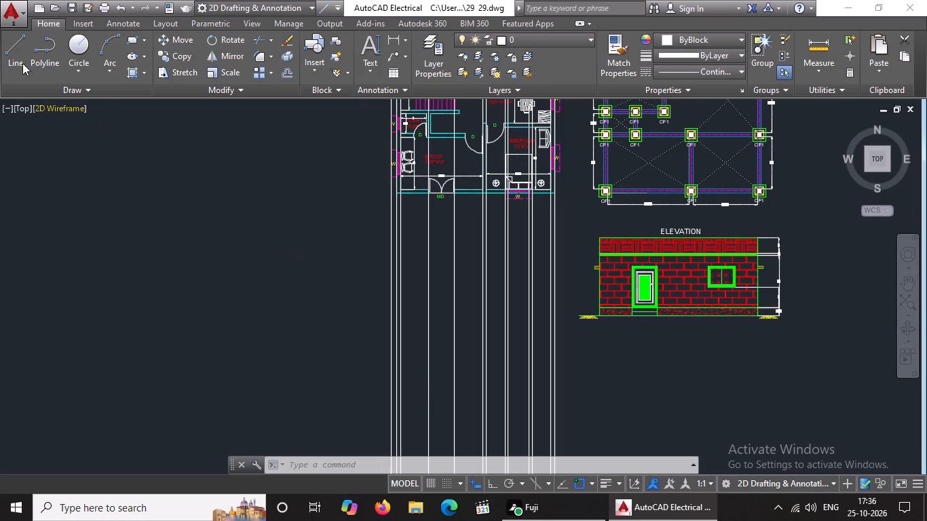
{"action": "left_click", "coordinate": [9, 54]}
{"action": "scroll", "coordinate": [406, 333], "scroll_direction": "up", "scroll_amount": 2}
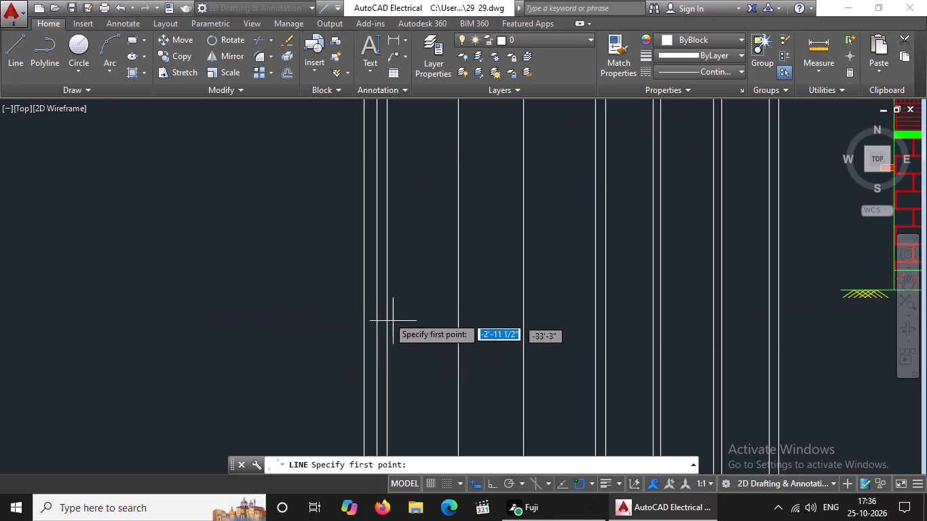
{"action": "left_click", "coordinate": [359, 290]}
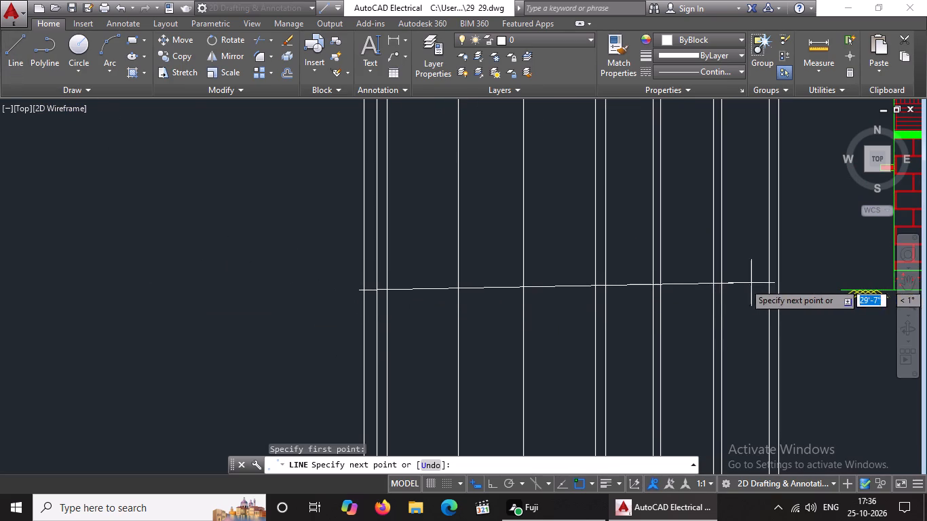
{"action": "left_click", "coordinate": [492, 480]}
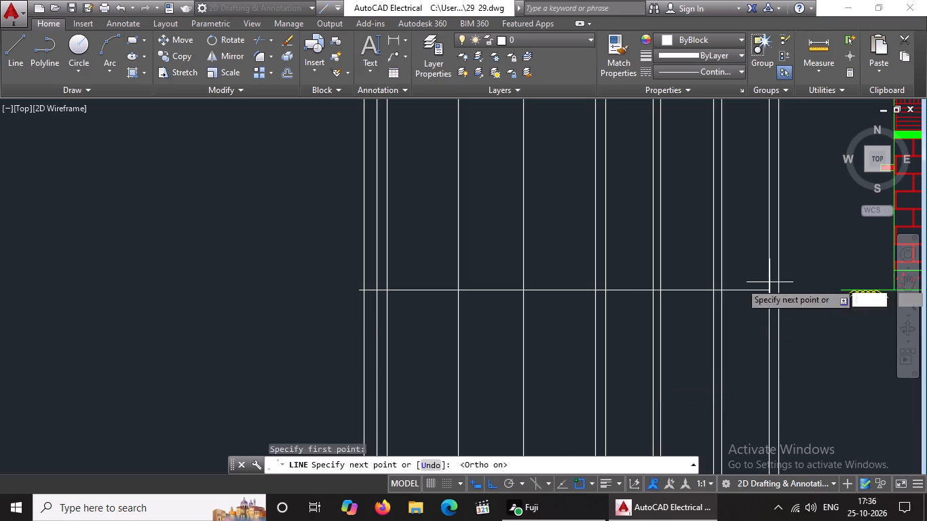
{"action": "left_click", "coordinate": [788, 294]}
{"action": "key", "text": "Escape"}
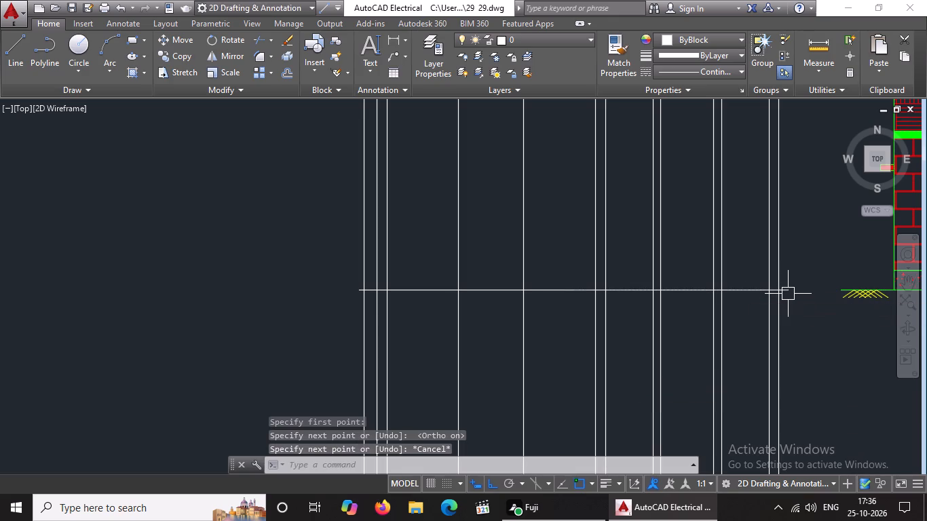
Trim both overhanging ends of the new horizontal line back to the outermost vertical construction lines.
{"action": "type", "text": "TR"}
{"action": "key", "text": "Return"}
{"action": "key", "text": "Return"}
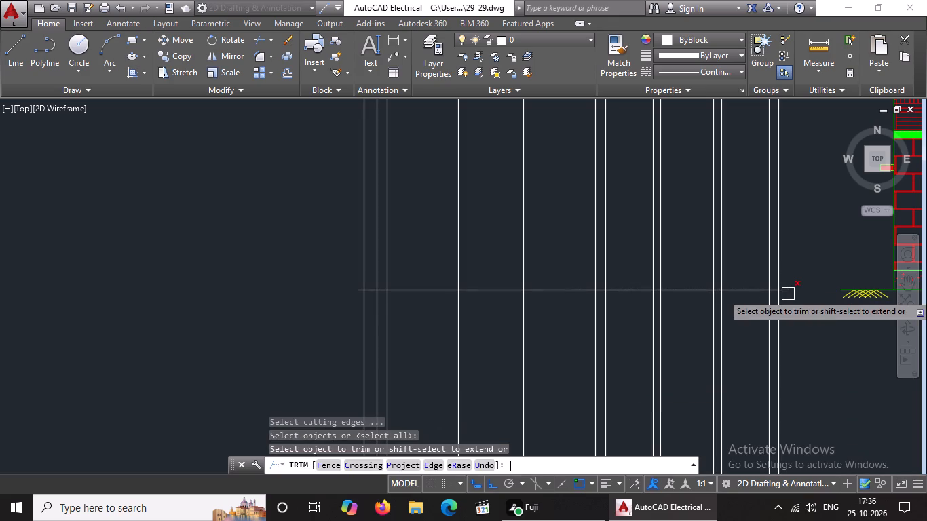
{"action": "scroll", "coordinate": [360, 286], "scroll_direction": "up", "scroll_amount": 2}
{"action": "left_click", "coordinate": [353, 299]}
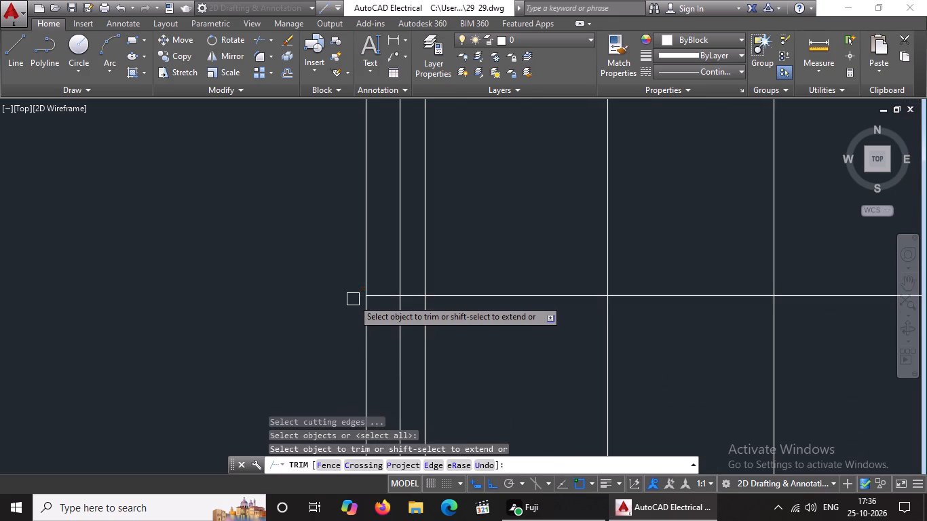
{"action": "scroll", "coordinate": [381, 296], "scroll_direction": "down", "scroll_amount": 3}
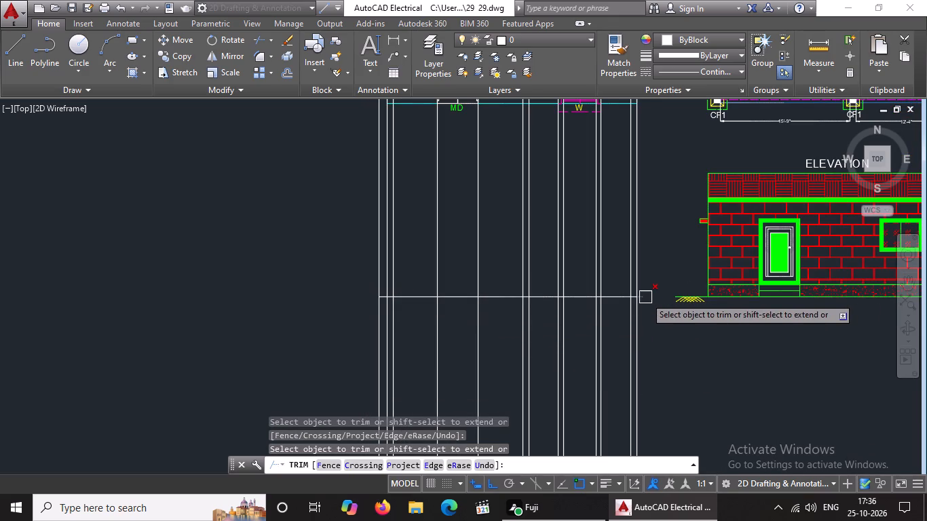
{"action": "left_click", "coordinate": [648, 296]}
{"action": "scroll", "coordinate": [636, 306], "scroll_direction": "down", "scroll_amount": 2}
{"action": "scroll", "coordinate": [591, 294], "scroll_direction": "up", "scroll_amount": 3}
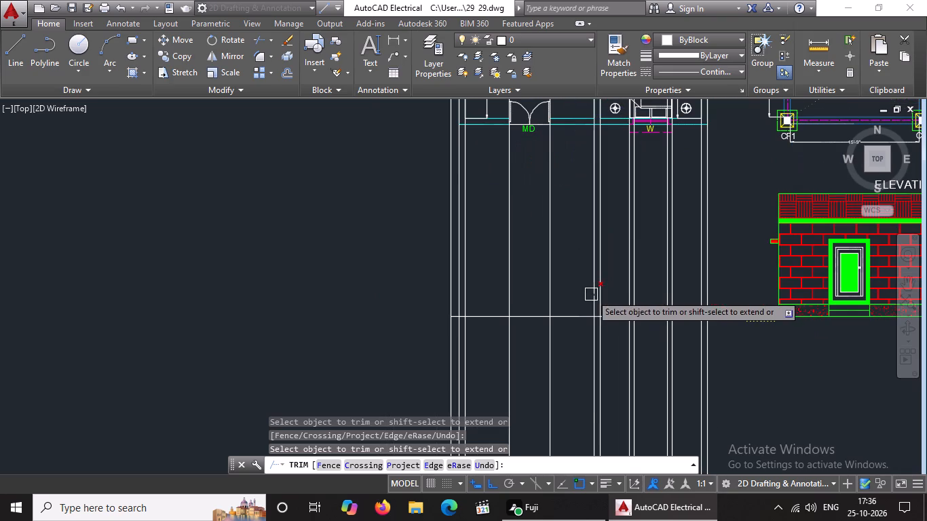
{"action": "key", "text": "Escape"}
{"action": "scroll", "coordinate": [567, 297], "scroll_direction": "down", "scroll_amount": 3}
{"action": "scroll", "coordinate": [597, 311], "scroll_direction": "up", "scroll_amount": 3}
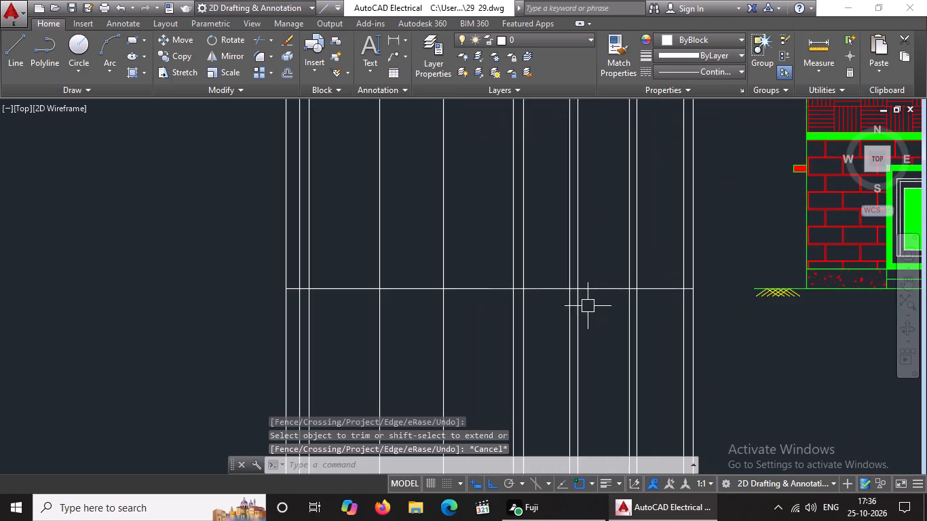
{"action": "scroll", "coordinate": [580, 303], "scroll_direction": "down", "scroll_amount": 3}
{"action": "key", "text": "Escape"}
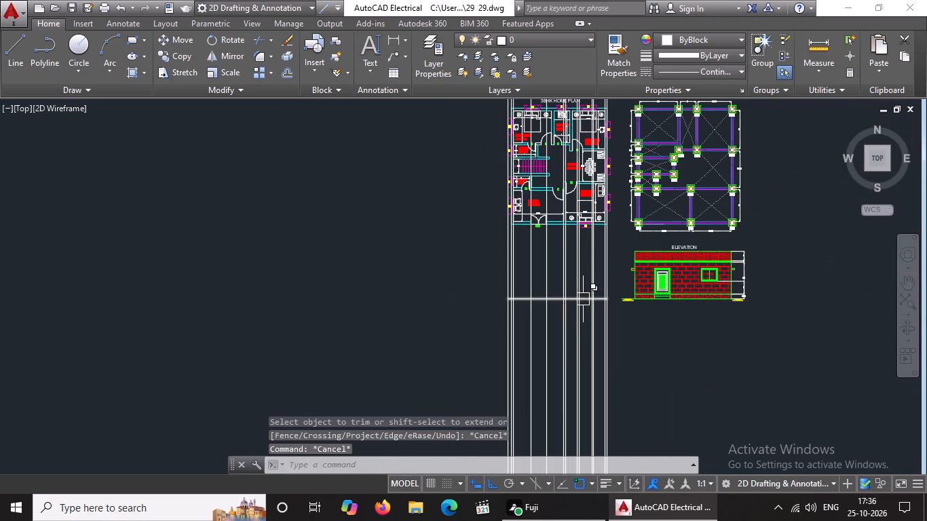
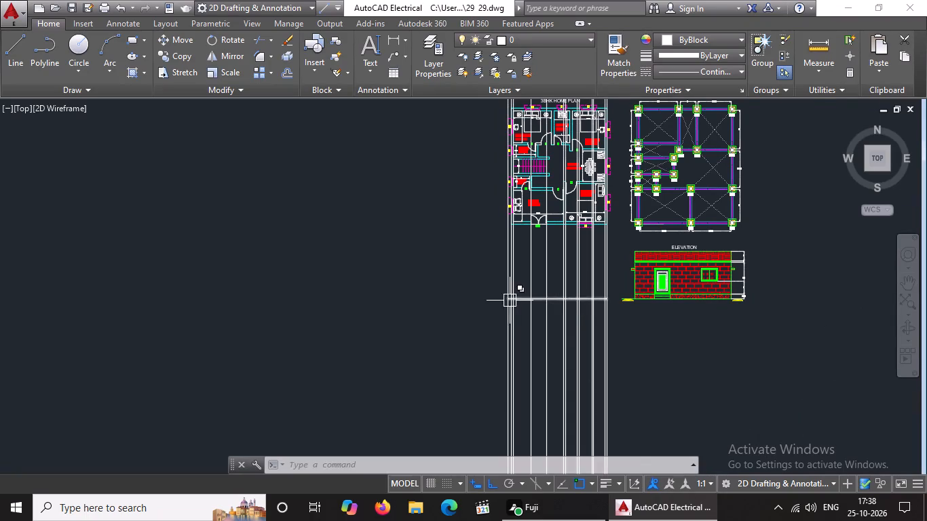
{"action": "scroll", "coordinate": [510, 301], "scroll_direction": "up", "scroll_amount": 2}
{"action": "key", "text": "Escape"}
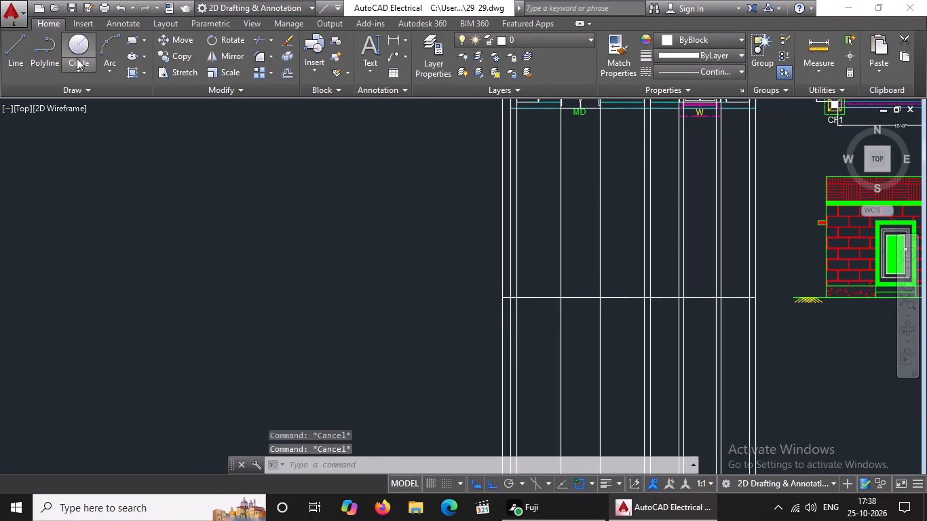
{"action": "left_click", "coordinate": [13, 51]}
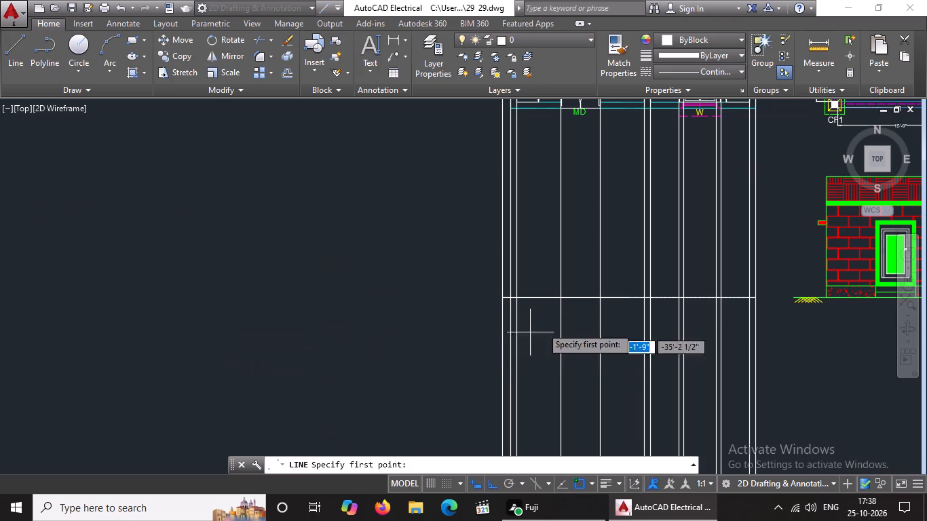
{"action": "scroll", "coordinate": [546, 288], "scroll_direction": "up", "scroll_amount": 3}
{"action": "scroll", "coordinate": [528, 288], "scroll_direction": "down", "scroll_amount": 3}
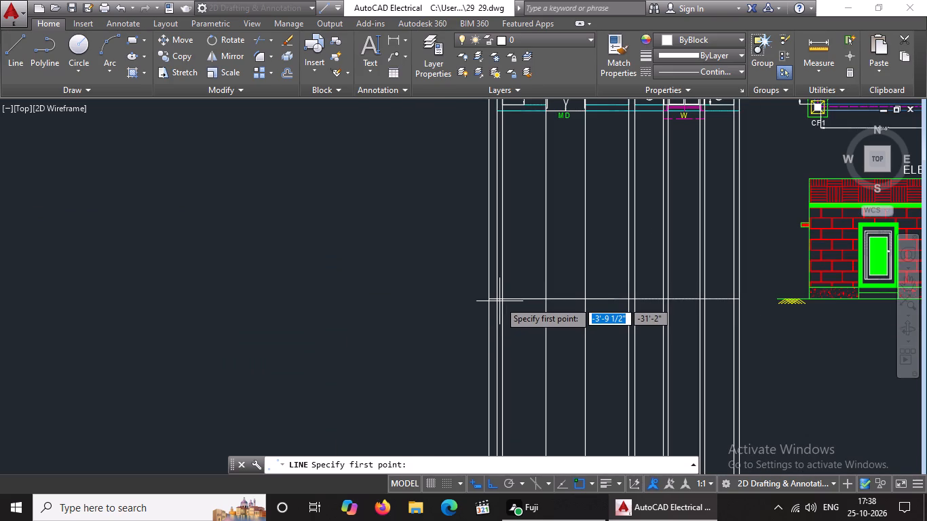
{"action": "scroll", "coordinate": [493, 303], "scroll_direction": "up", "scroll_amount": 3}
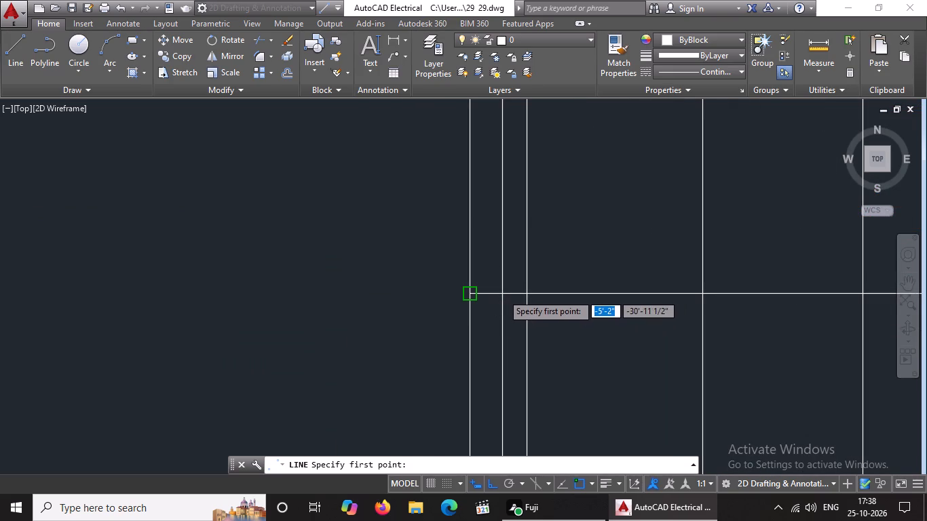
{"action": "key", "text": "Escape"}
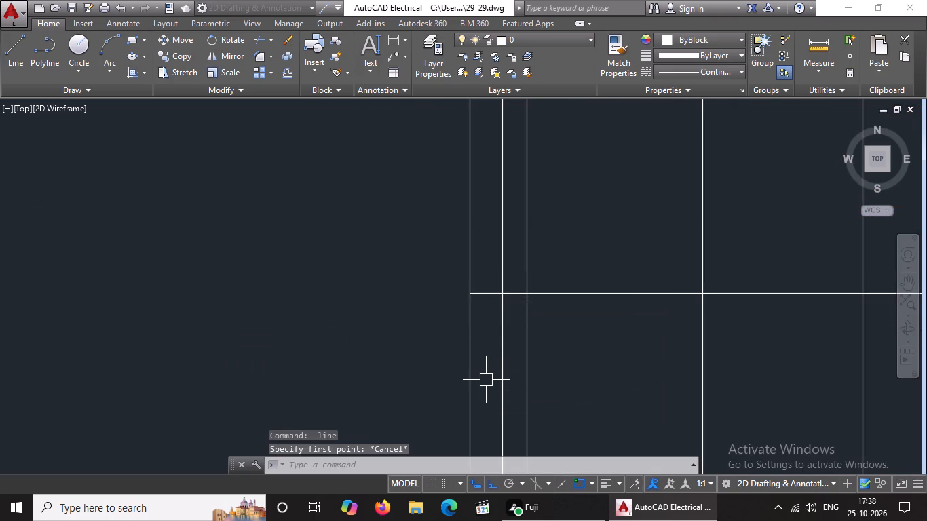
Turn on all the object snap modes in the drafting settings.
{"action": "type", "text": "OS"}
{"action": "key", "text": "Return"}
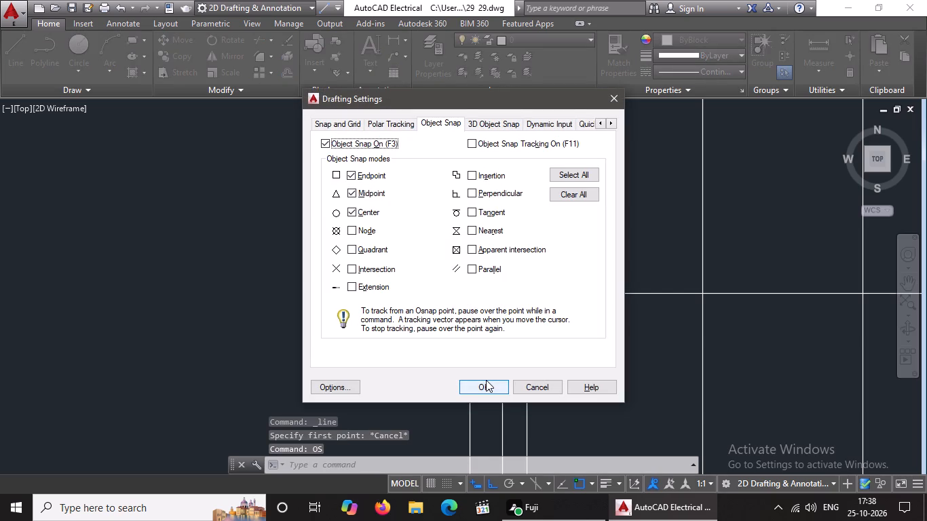
{"action": "left_click", "coordinate": [574, 178]}
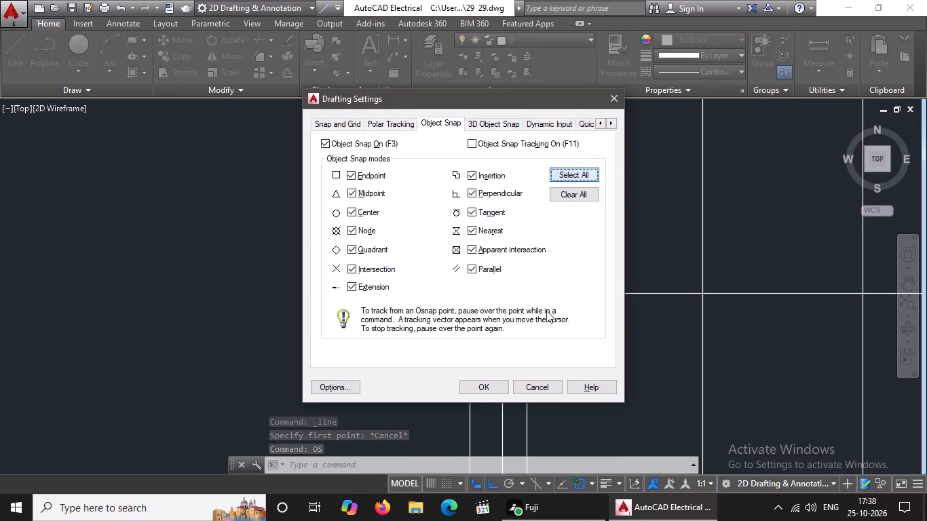
{"action": "left_click", "coordinate": [489, 383]}
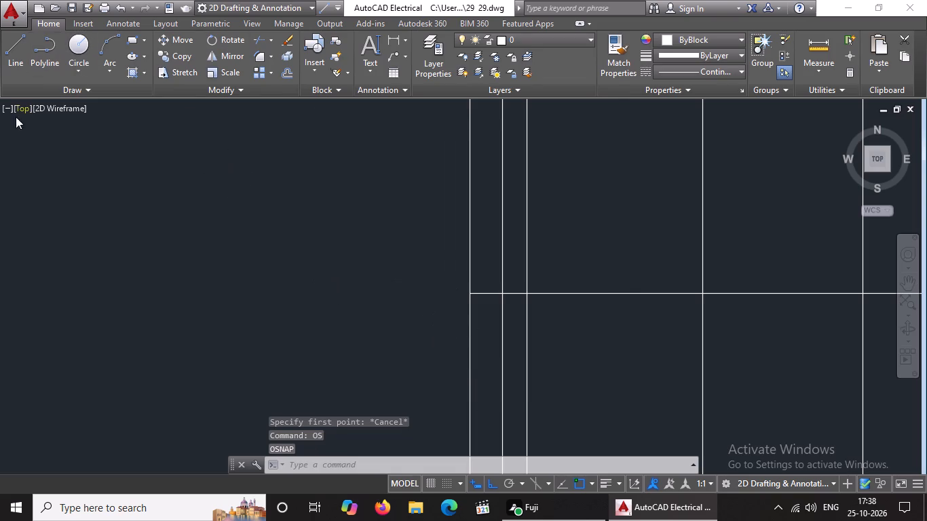
Start a stepped footing outline where the base line crosses the second vertical line from the west, going 5" west and 2' down.
{"action": "key", "text": "l"}
{"action": "key", "text": "Return"}
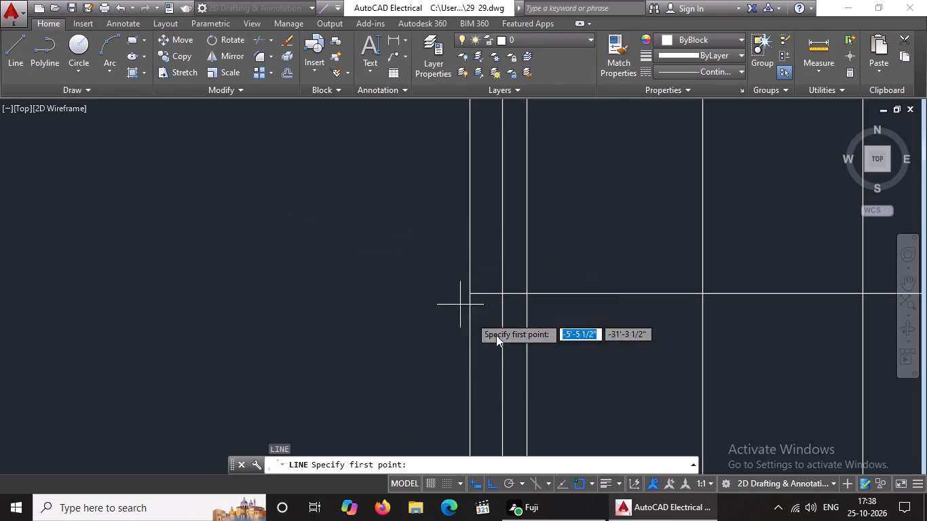
{"action": "left_click", "coordinate": [503, 293]}
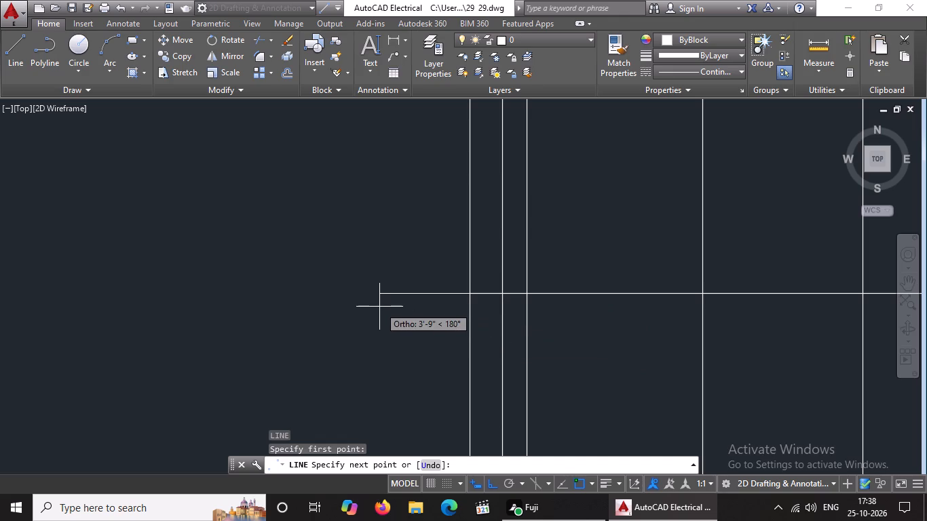
{"action": "key", "text": "5"}
{"action": "key", "text": "shift+quotedbl"}
{"action": "key", "text": "Return"}
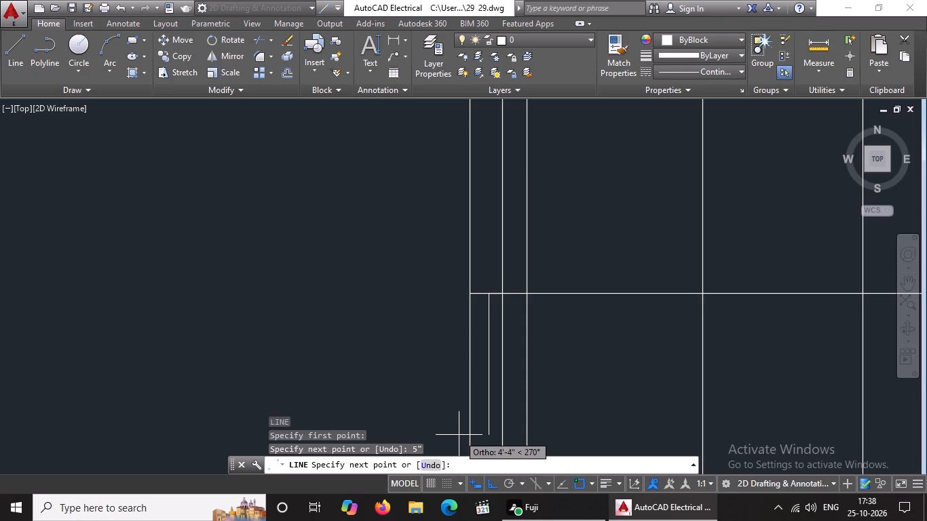
{"action": "type", "text": "2'"}
{"action": "key", "text": "Return"}
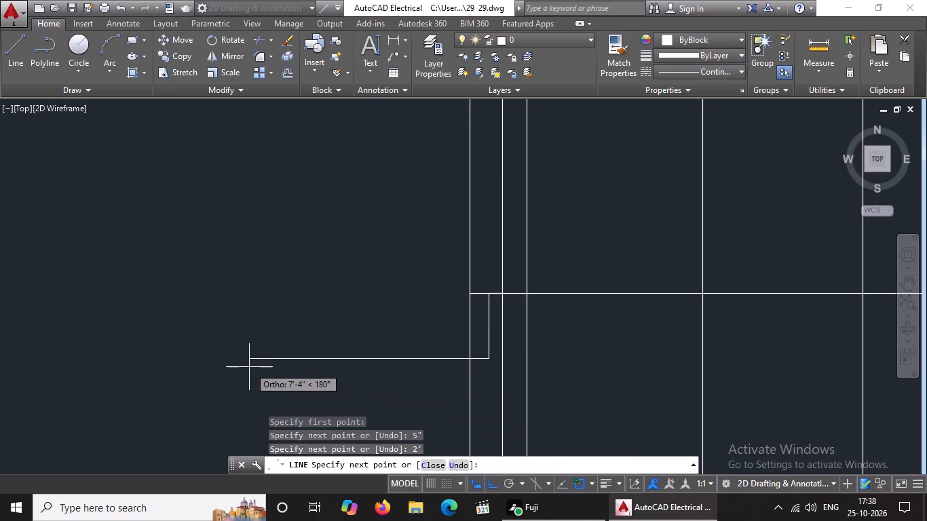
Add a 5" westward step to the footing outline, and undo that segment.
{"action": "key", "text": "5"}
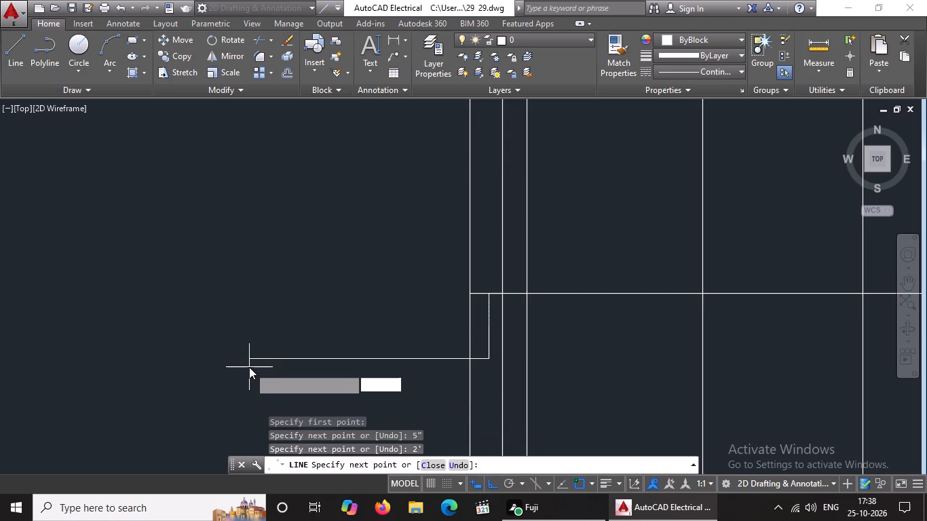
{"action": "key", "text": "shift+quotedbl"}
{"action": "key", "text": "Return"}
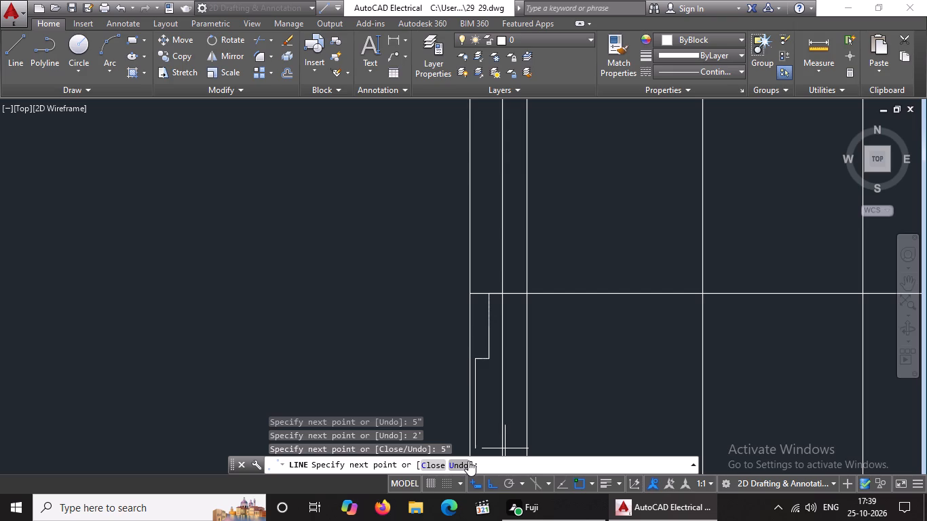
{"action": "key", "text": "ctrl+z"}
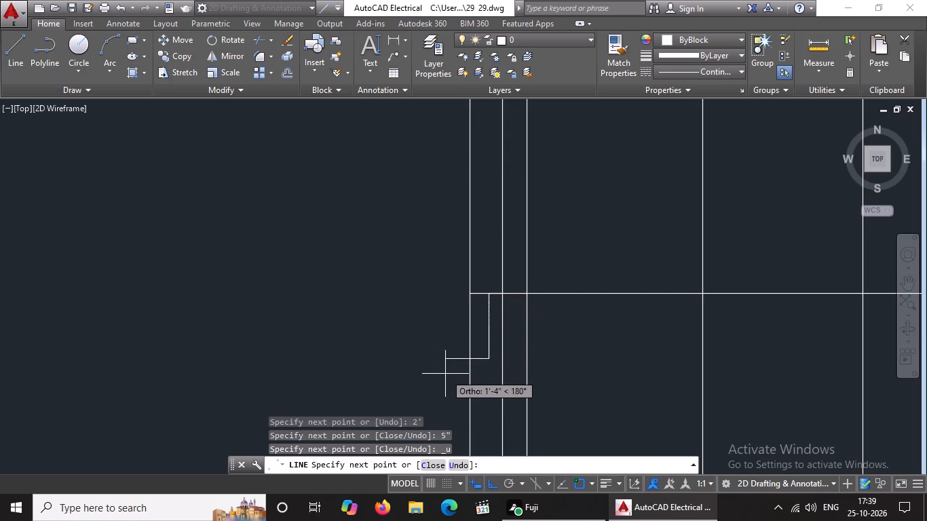
Continue the footing outline 10" west, 2' down, 10" west and 1' down, and end the line.
{"action": "type", "text": "10"}
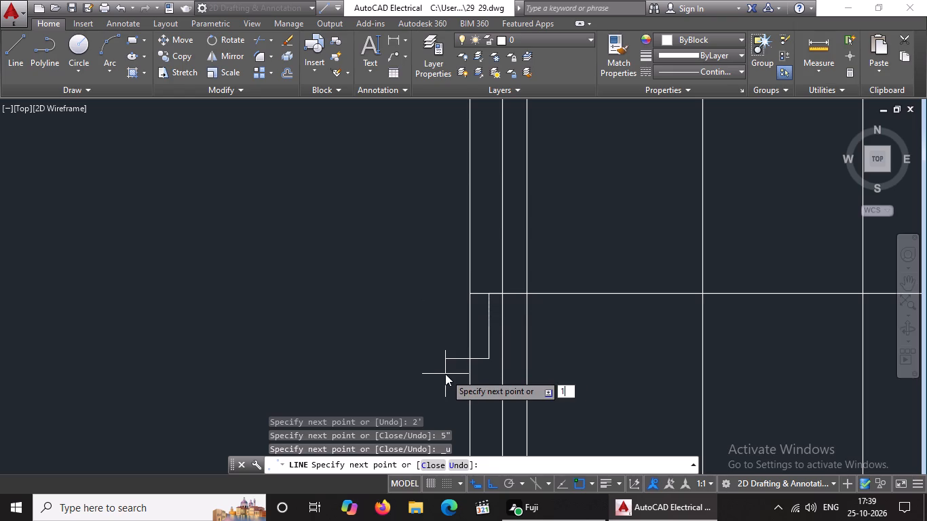
{"action": "key", "text": "shift+quotedbl"}
{"action": "key", "text": "Return"}
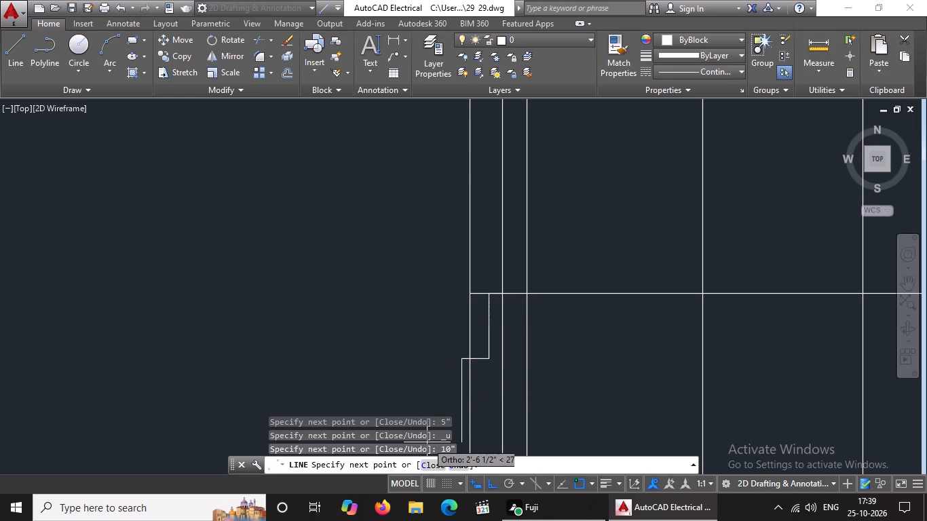
{"action": "type", "text": "2'"}
{"action": "key", "text": "Return"}
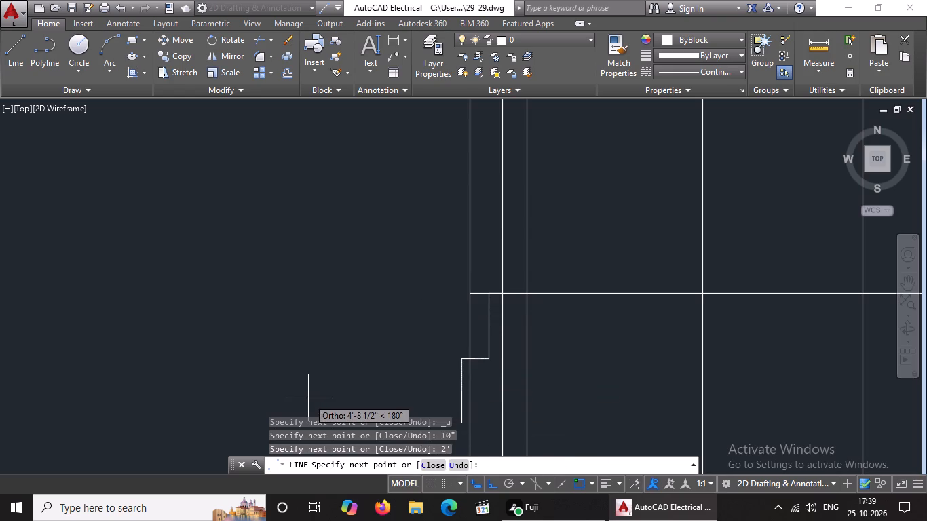
{"action": "type", "text": "10"}
{"action": "key", "text": "shift+quotedbl"}
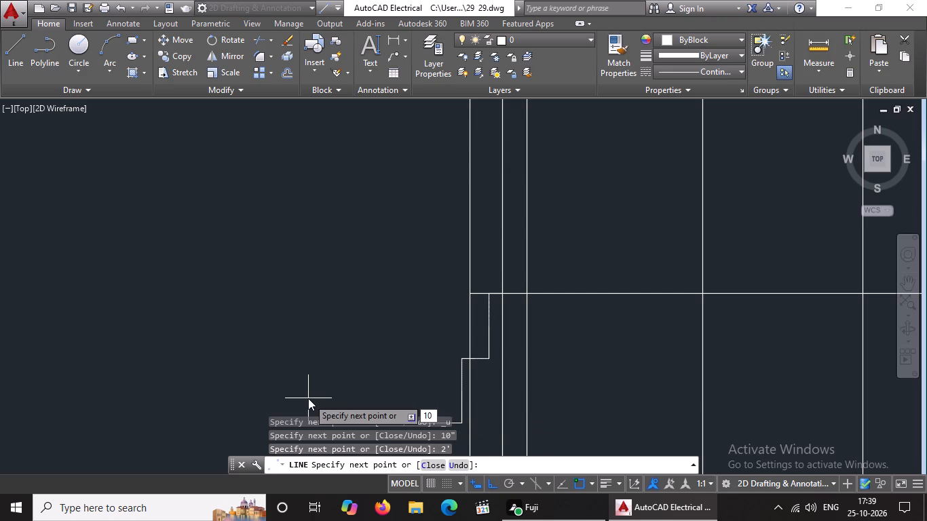
{"action": "key", "text": "Return"}
{"action": "scroll", "coordinate": [607, 375], "scroll_direction": "down", "scroll_amount": 3}
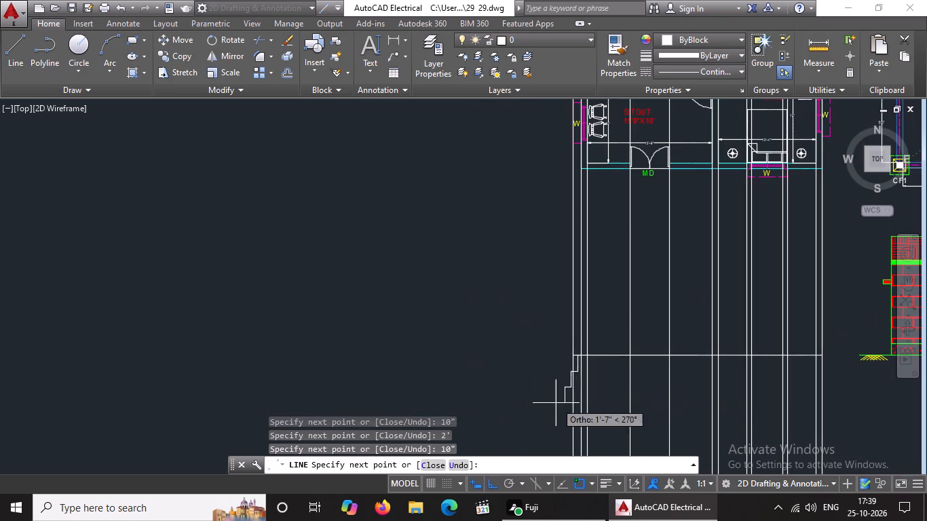
{"action": "scroll", "coordinate": [556, 403], "scroll_direction": "up", "scroll_amount": 1}
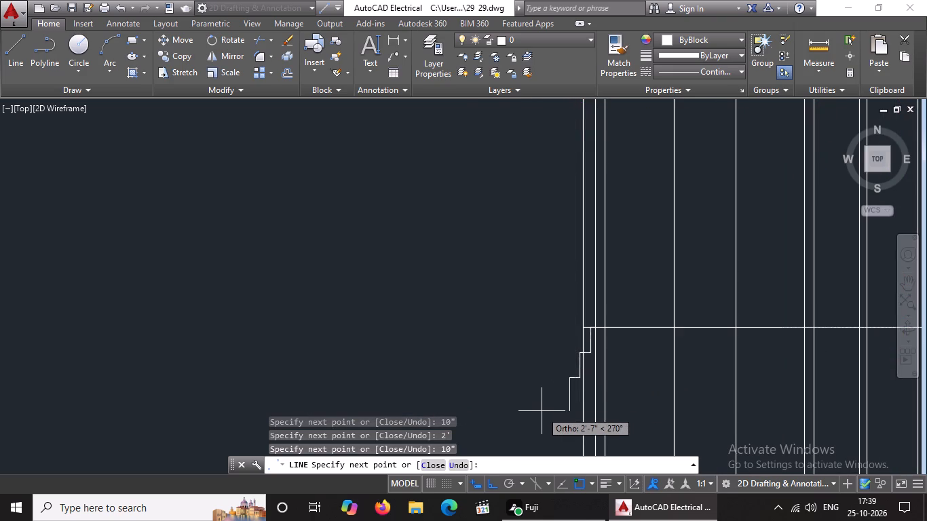
{"action": "type", "text": "1'"}
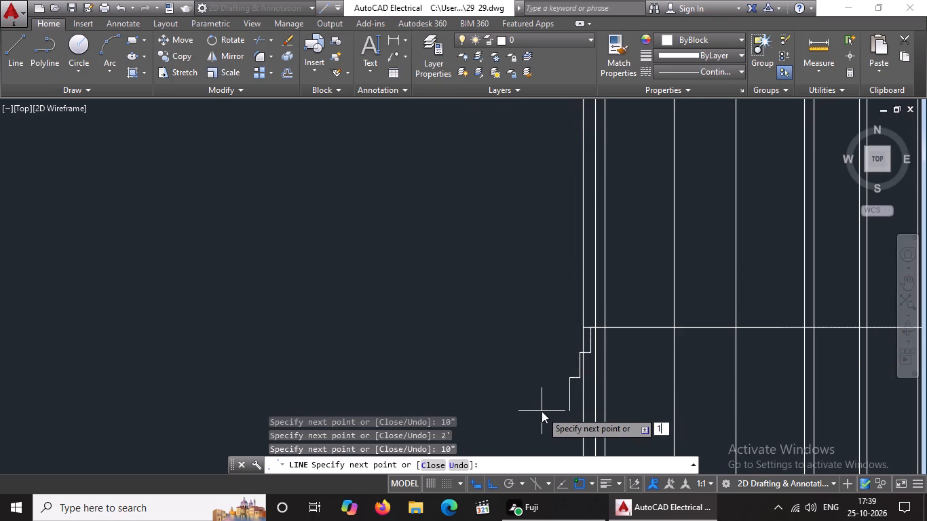
{"action": "key", "text": "Return"}
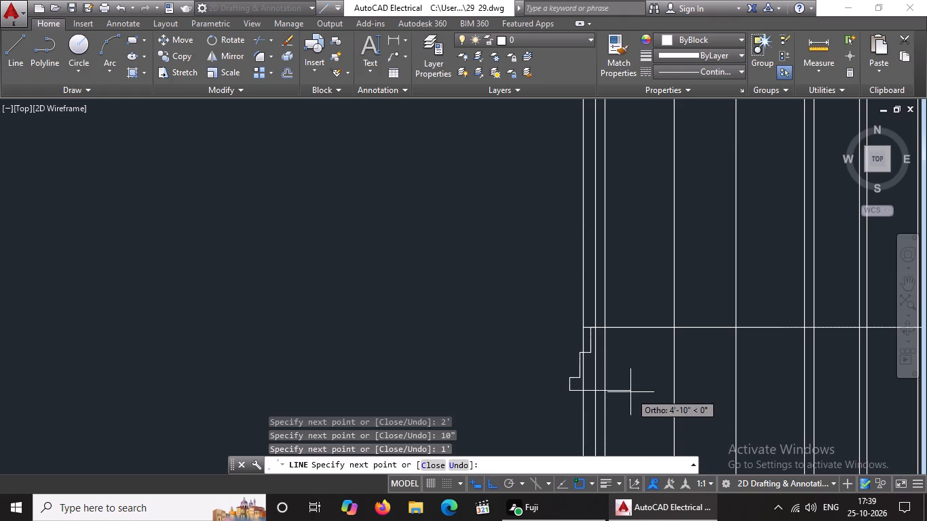
{"action": "key", "text": "Escape"}
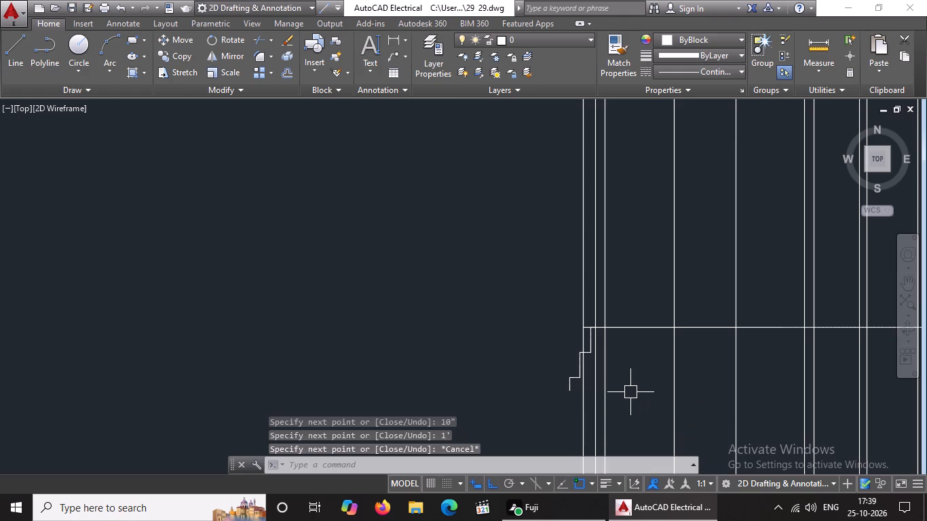
{"action": "key", "text": "Escape"}
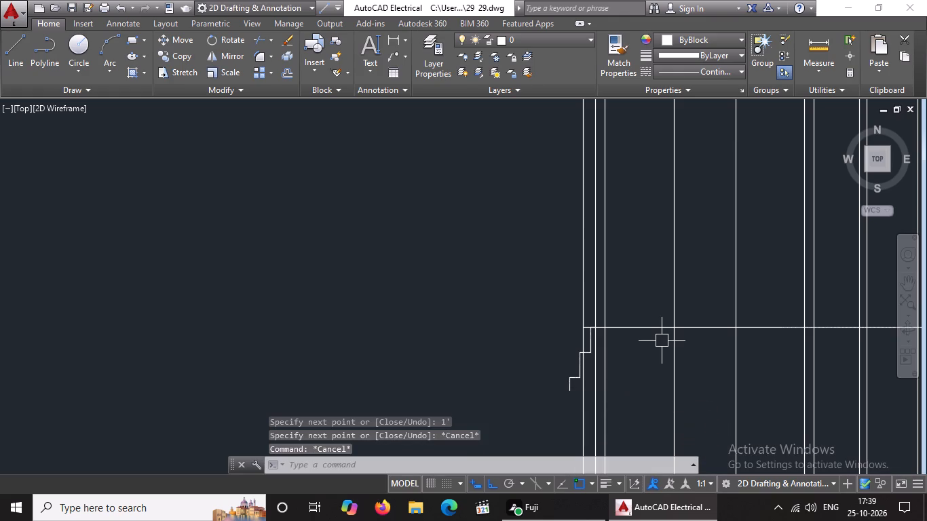
Mirror the stepped half outline about the second vertical construction line from the west, keeping the original.
{"action": "scroll", "coordinate": [622, 355], "scroll_direction": "up", "scroll_amount": 2}
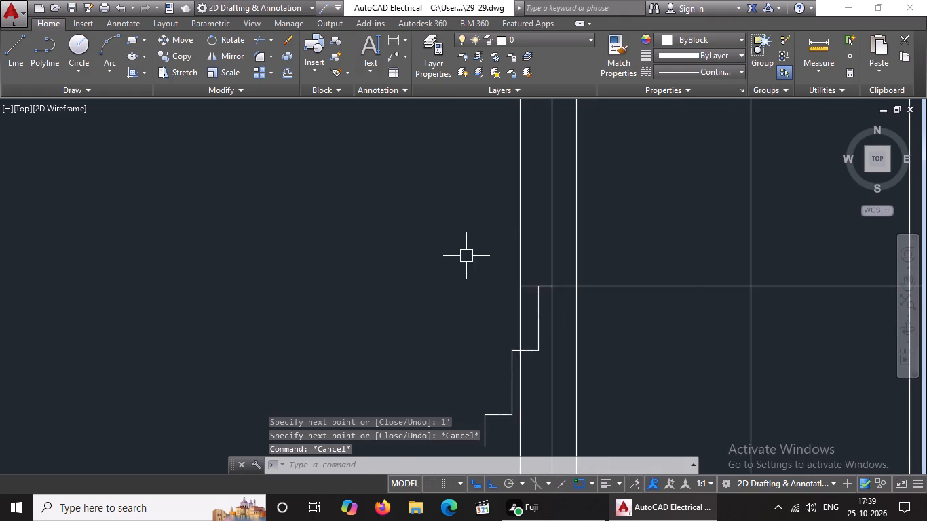
{"action": "left_click", "coordinate": [466, 256]}
{"action": "scroll", "coordinate": [571, 424], "scroll_direction": "down", "scroll_amount": 2}
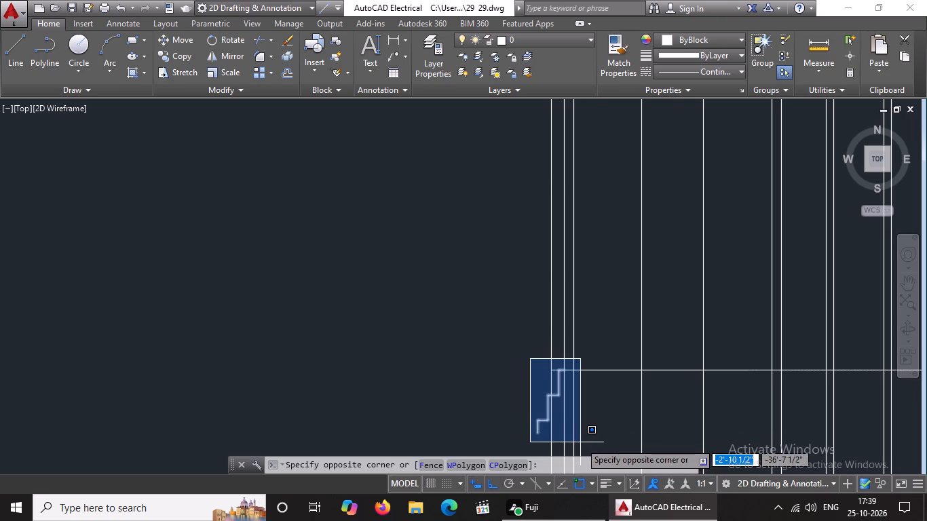
{"action": "left_click", "coordinate": [580, 442]}
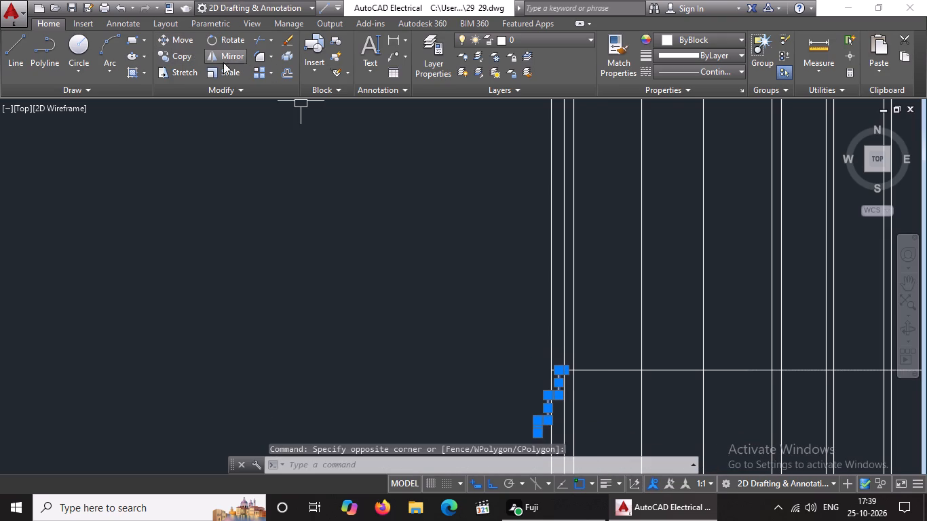
{"action": "left_click", "coordinate": [215, 56]}
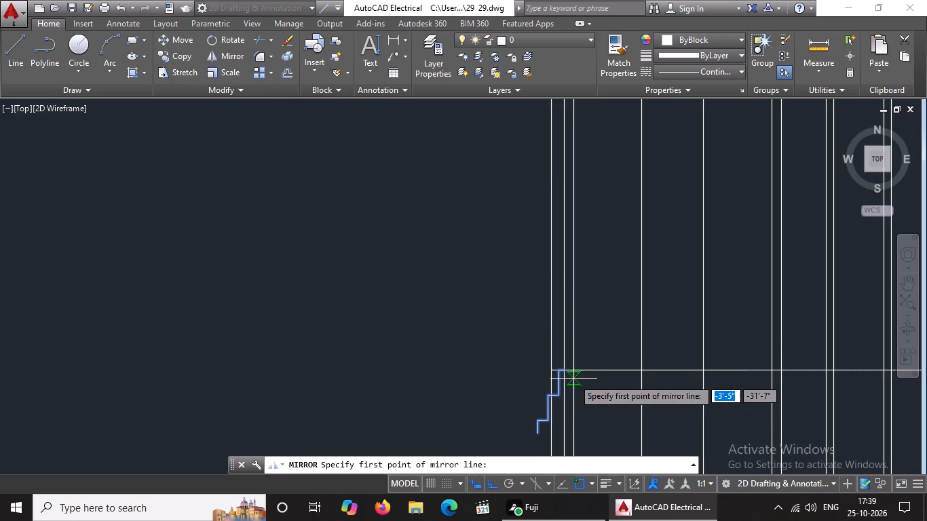
{"action": "scroll", "coordinate": [573, 378], "scroll_direction": "up", "scroll_amount": 1}
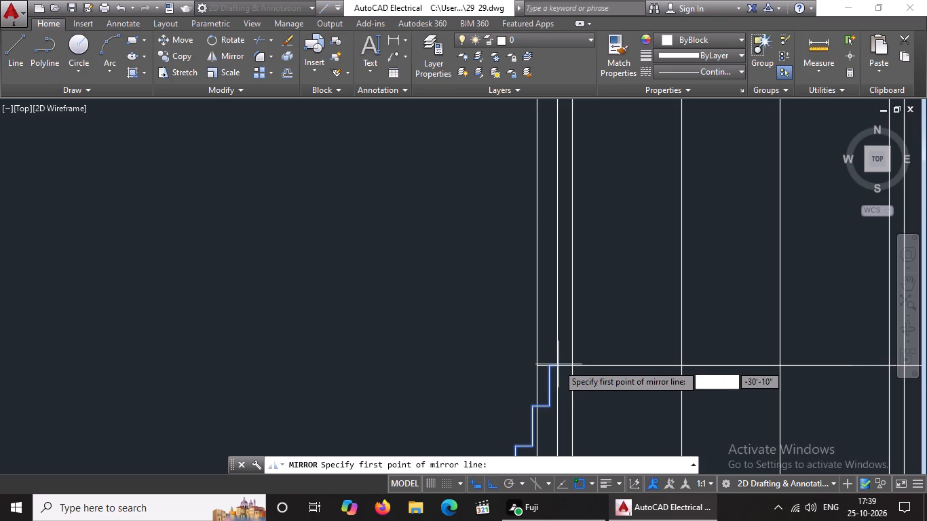
{"action": "left_click", "coordinate": [556, 366]}
{"action": "left_click", "coordinate": [554, 401]}
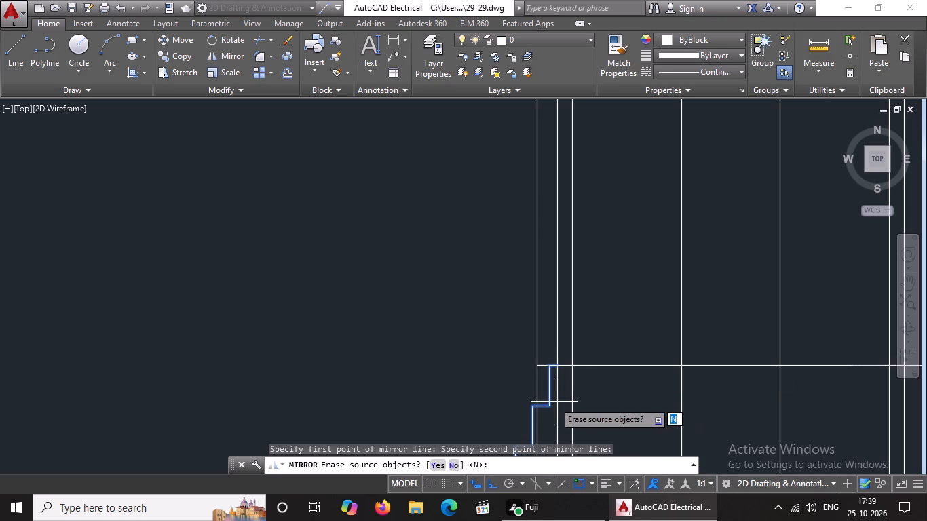
{"action": "type", "text": "N"}
{"action": "key", "text": "space"}
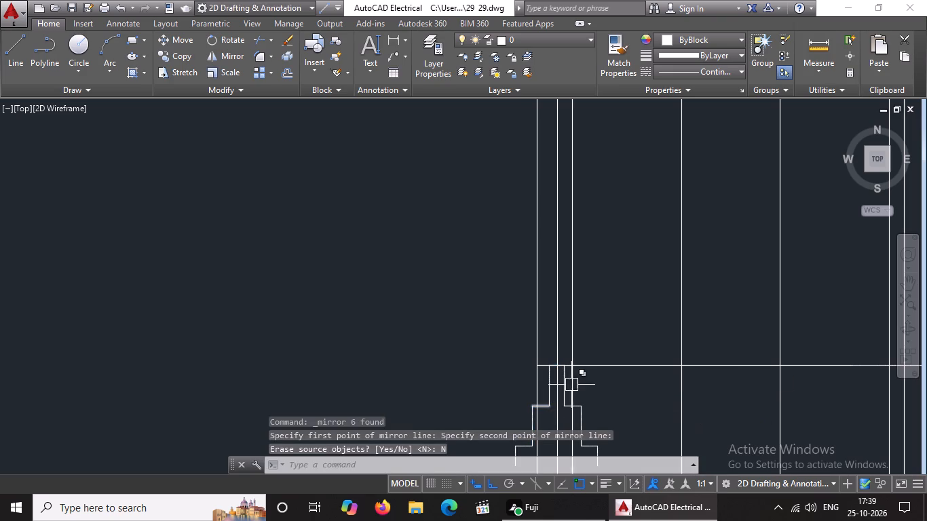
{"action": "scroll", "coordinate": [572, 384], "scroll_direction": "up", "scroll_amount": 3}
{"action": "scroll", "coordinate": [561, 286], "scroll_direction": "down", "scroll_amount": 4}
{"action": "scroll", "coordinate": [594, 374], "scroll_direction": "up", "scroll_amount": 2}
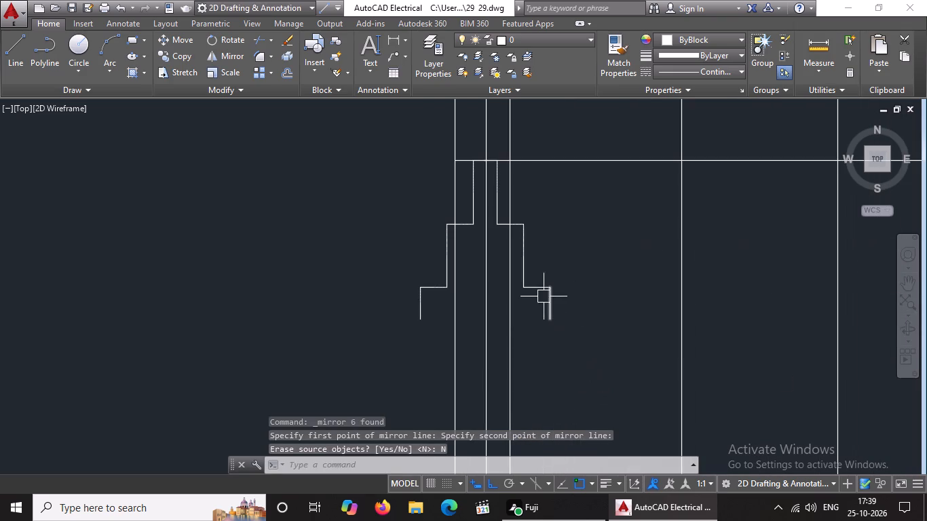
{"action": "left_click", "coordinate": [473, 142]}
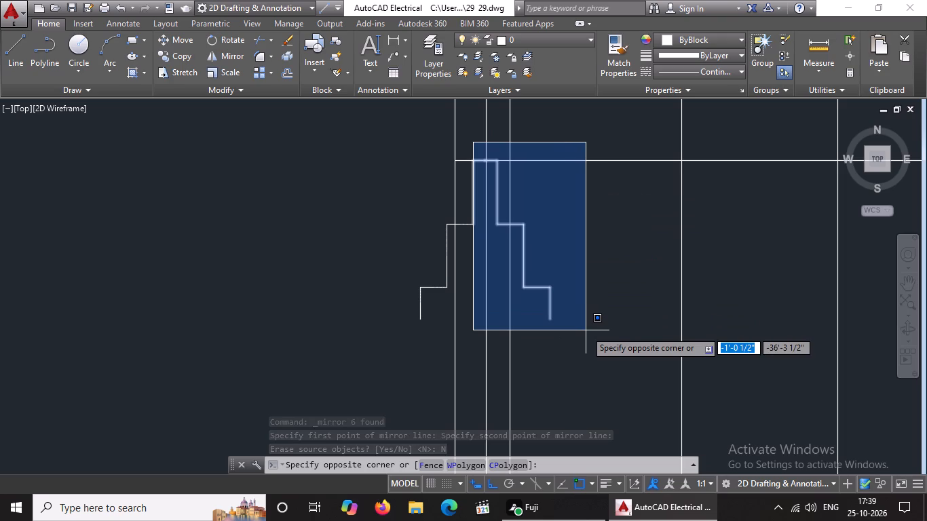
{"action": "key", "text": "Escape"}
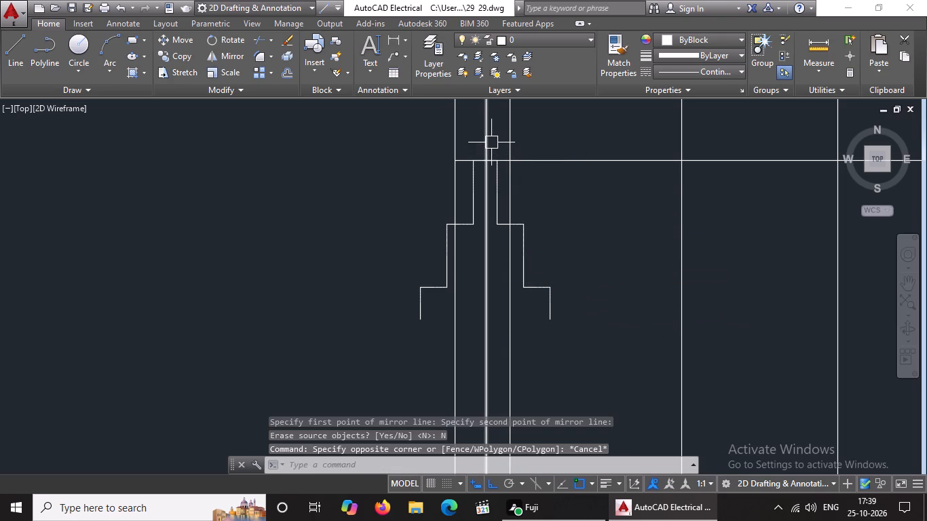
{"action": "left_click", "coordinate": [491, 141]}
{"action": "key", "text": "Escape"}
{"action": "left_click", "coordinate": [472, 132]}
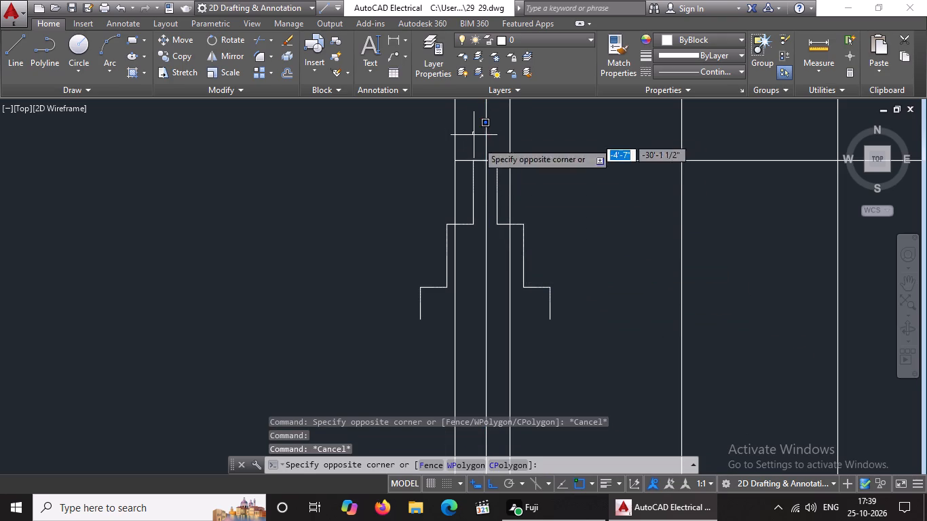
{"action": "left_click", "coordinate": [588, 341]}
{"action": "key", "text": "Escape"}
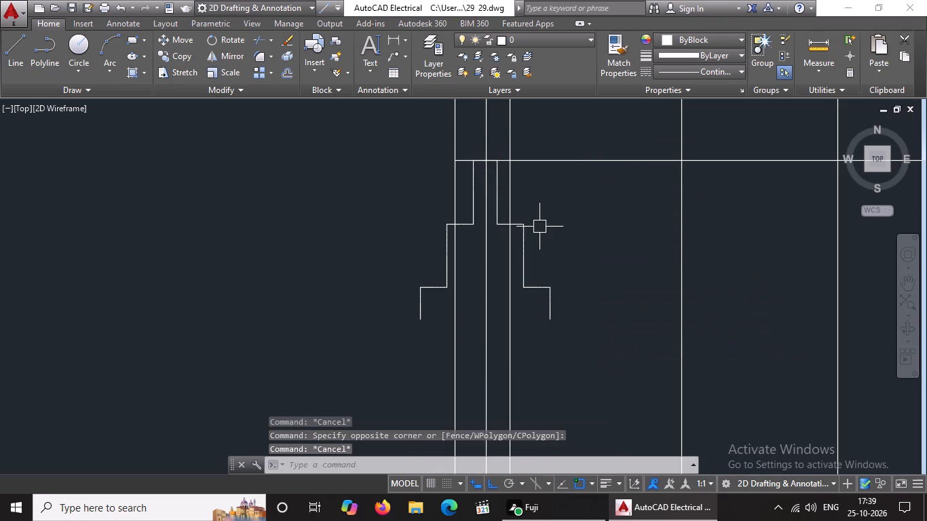
Move the mirrored half footing outline 10" east along the base line, onto the third vertical construction line from the west.
{"action": "scroll", "coordinate": [523, 178], "scroll_direction": "up", "scroll_amount": 2}
{"action": "left_click", "coordinate": [414, 107]}
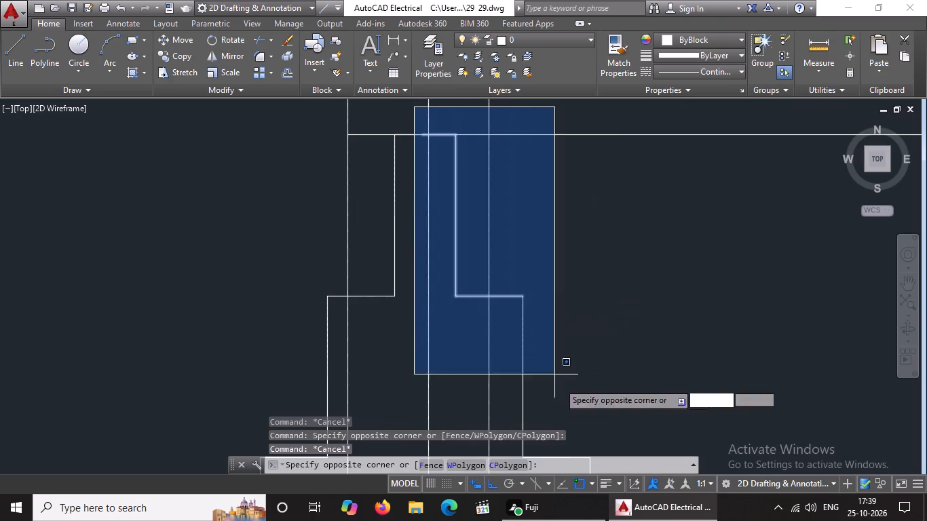
{"action": "scroll", "coordinate": [607, 428], "scroll_direction": "down", "scroll_amount": 3}
{"action": "middle_click_drag", "start_coordinate": [630, 438], "coordinate": [640, 395]}
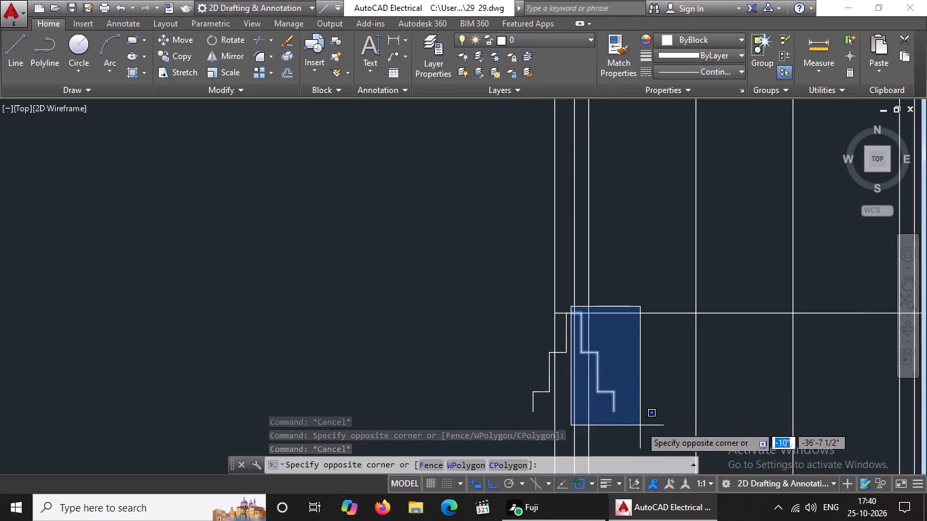
{"action": "left_click", "coordinate": [640, 425]}
{"action": "left_click", "coordinate": [181, 38]}
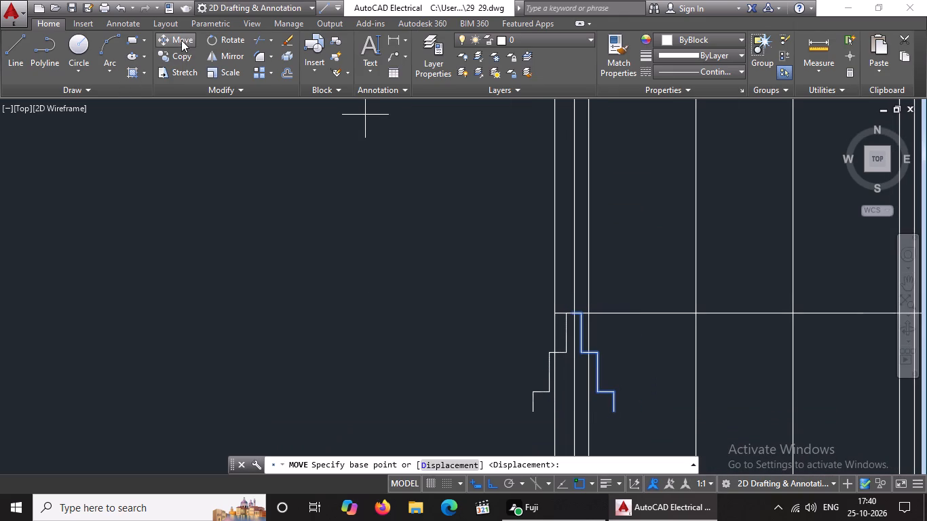
{"action": "scroll", "coordinate": [614, 344], "scroll_direction": "up", "scroll_amount": 2}
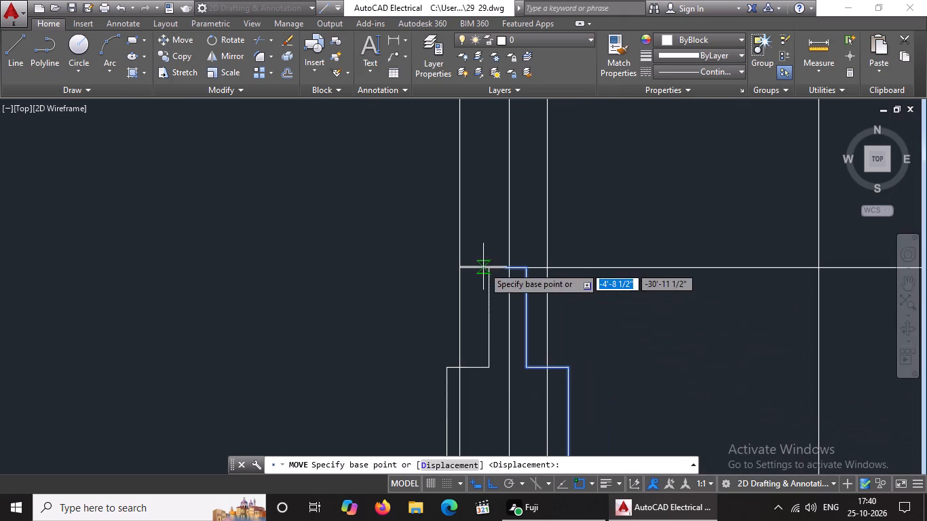
{"action": "scroll", "coordinate": [484, 267], "scroll_direction": "up", "scroll_amount": 2}
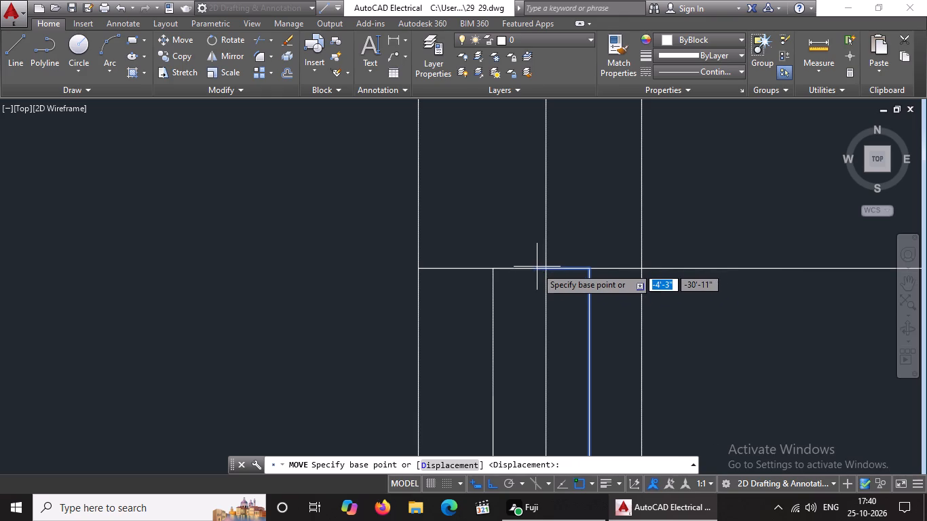
{"action": "left_click", "coordinate": [535, 269]}
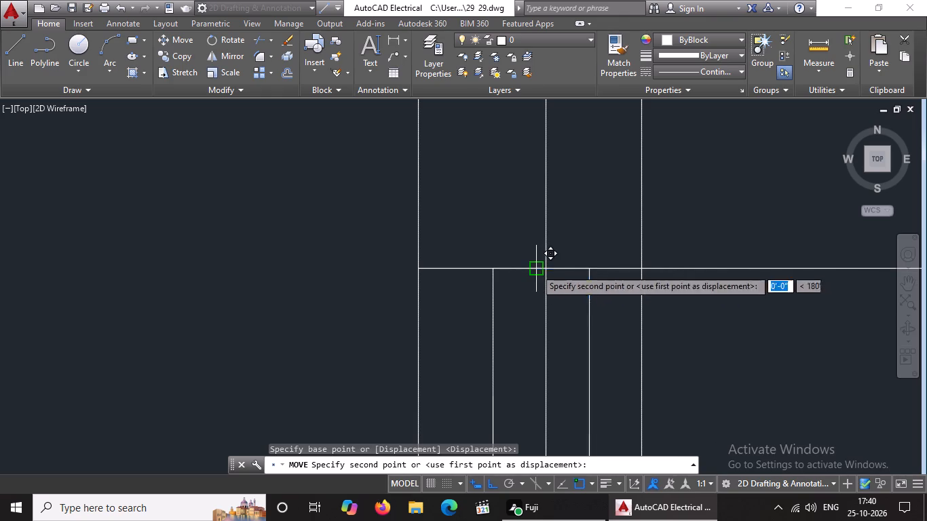
{"action": "left_click", "coordinate": [642, 269]}
{"action": "scroll", "coordinate": [645, 263], "scroll_direction": "down", "scroll_amount": 3}
{"action": "key", "text": "Escape"}
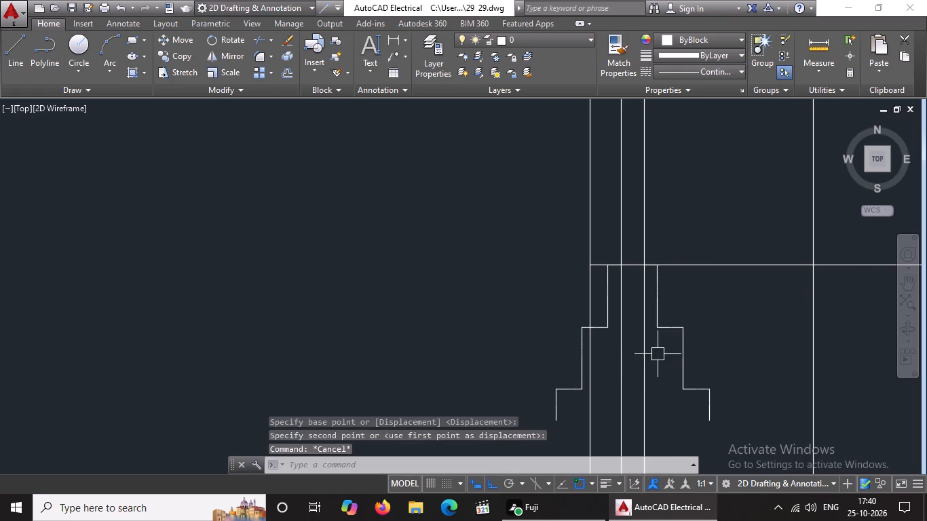
Close the bottom of the footing with a line joining the lower ends of the two half outlines.
{"action": "scroll", "coordinate": [685, 326], "scroll_direction": "down", "scroll_amount": 3}
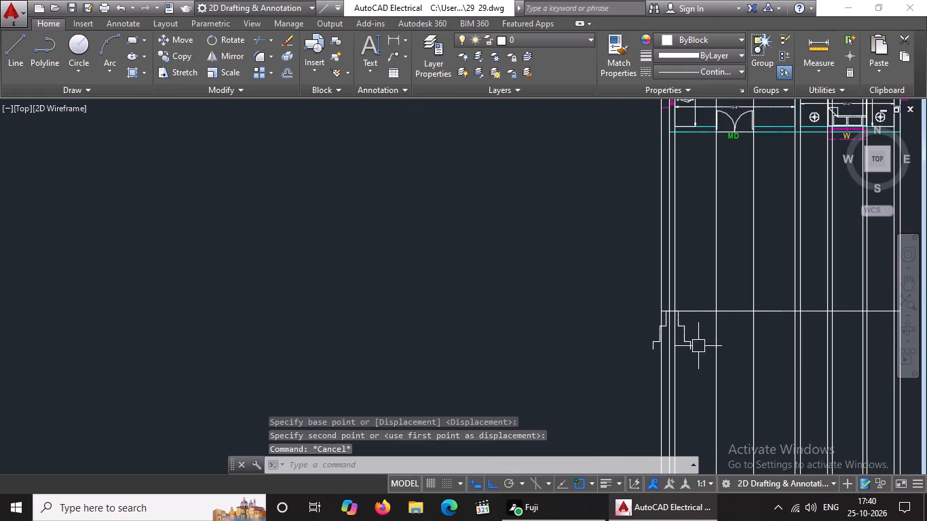
{"action": "left_click", "coordinate": [12, 49]}
{"action": "scroll", "coordinate": [690, 351], "scroll_direction": "up", "scroll_amount": 2}
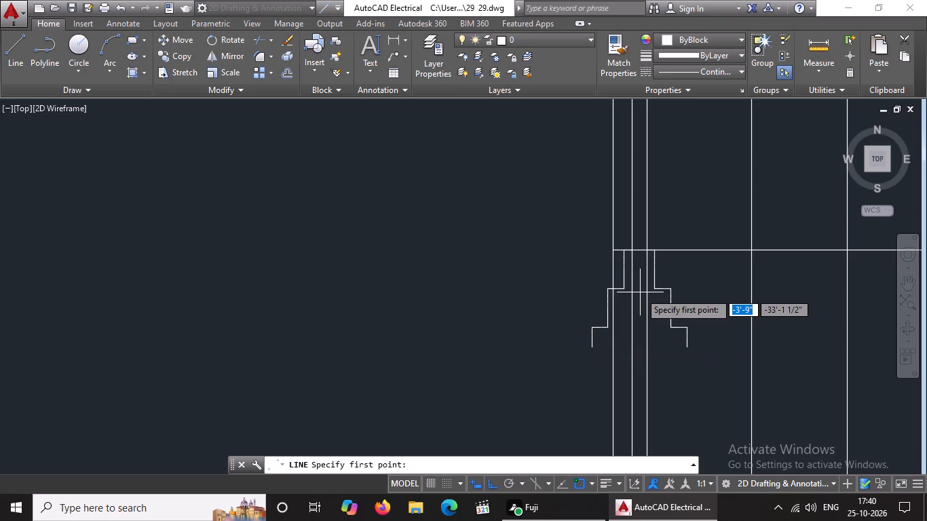
{"action": "scroll", "coordinate": [660, 343], "scroll_direction": "up", "scroll_amount": 3}
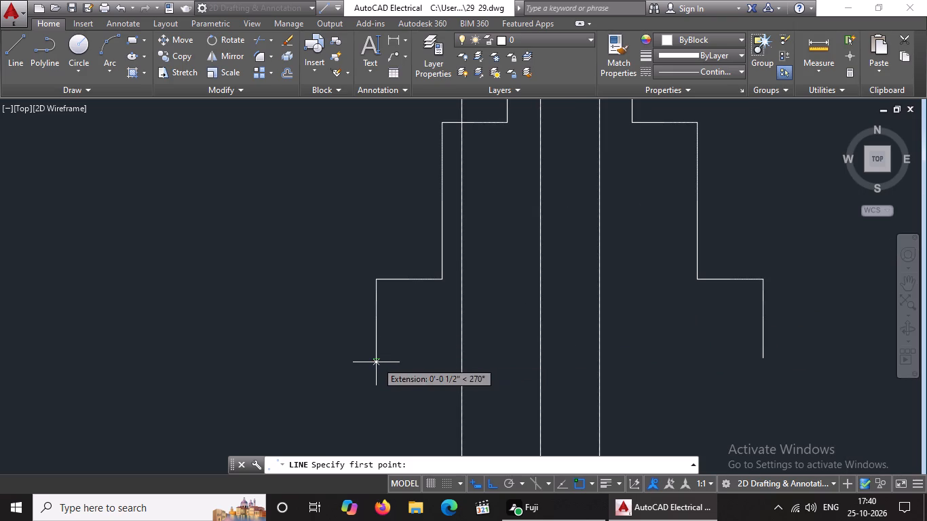
{"action": "left_click", "coordinate": [376, 358]}
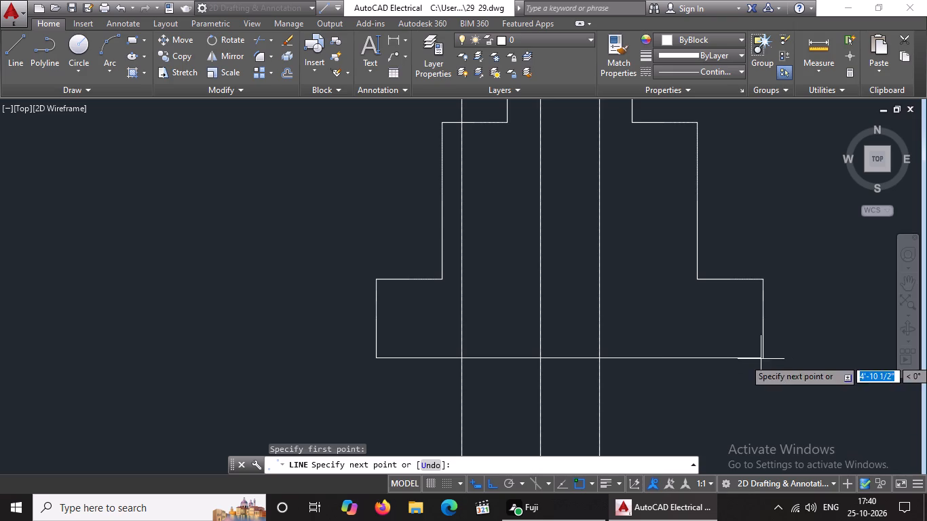
{"action": "scroll", "coordinate": [764, 358], "scroll_direction": "up", "scroll_amount": 2}
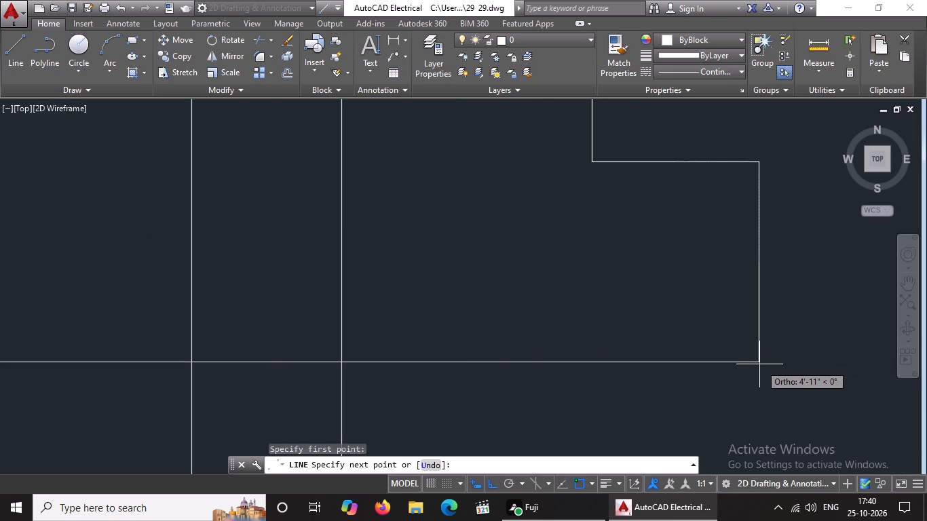
{"action": "left_click_drag", "start_coordinate": [761, 362], "coordinate": [779, 358]}
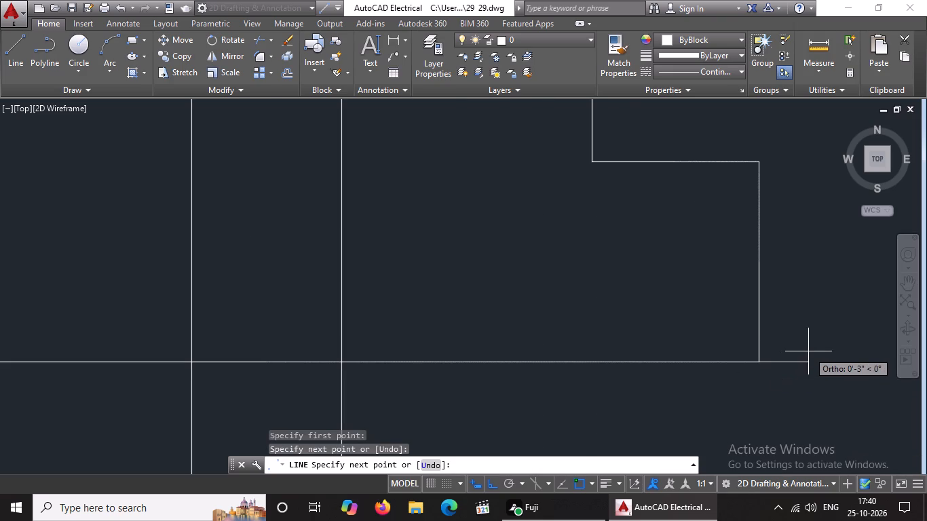
{"action": "key", "text": "Escape"}
{"action": "scroll", "coordinate": [613, 343], "scroll_direction": "down", "scroll_amount": 2}
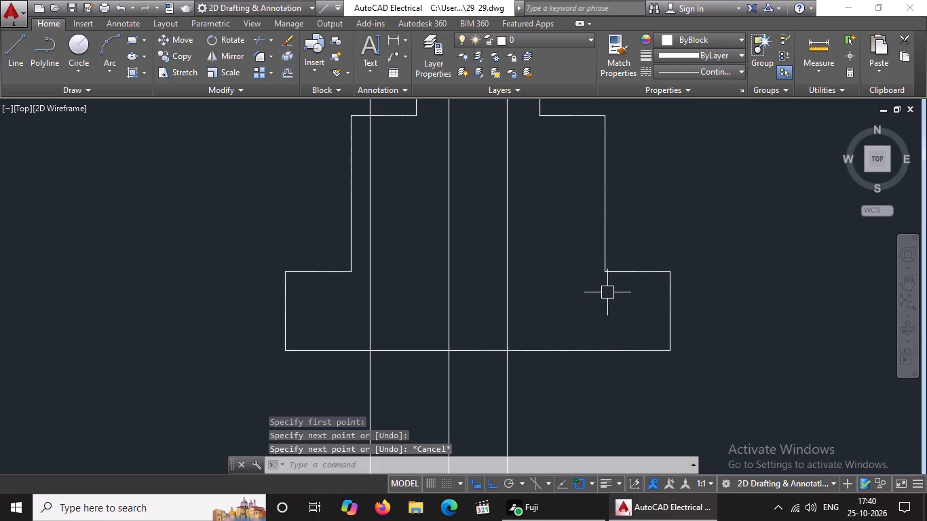
Draw a horizontal line between the footing's two inner corners, along the top of its lowest step.
{"action": "left_click", "coordinate": [9, 56]}
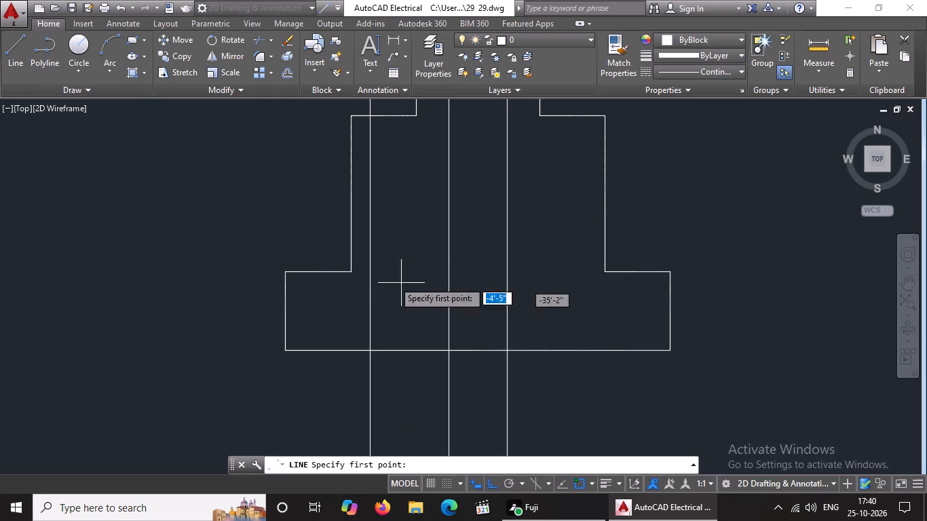
{"action": "left_click", "coordinate": [351, 273]}
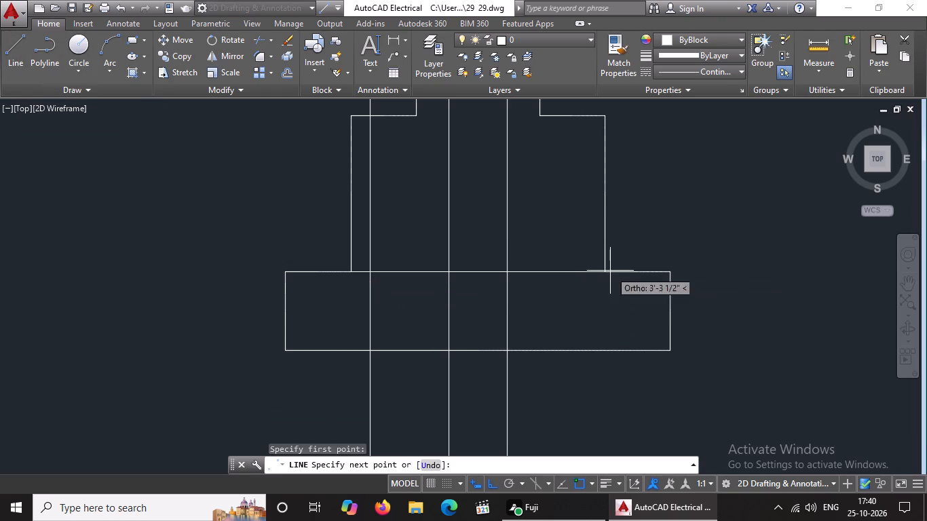
{"action": "left_click", "coordinate": [605, 273]}
{"action": "scroll", "coordinate": [602, 275], "scroll_direction": "down", "scroll_amount": 4}
{"action": "key", "text": "Escape"}
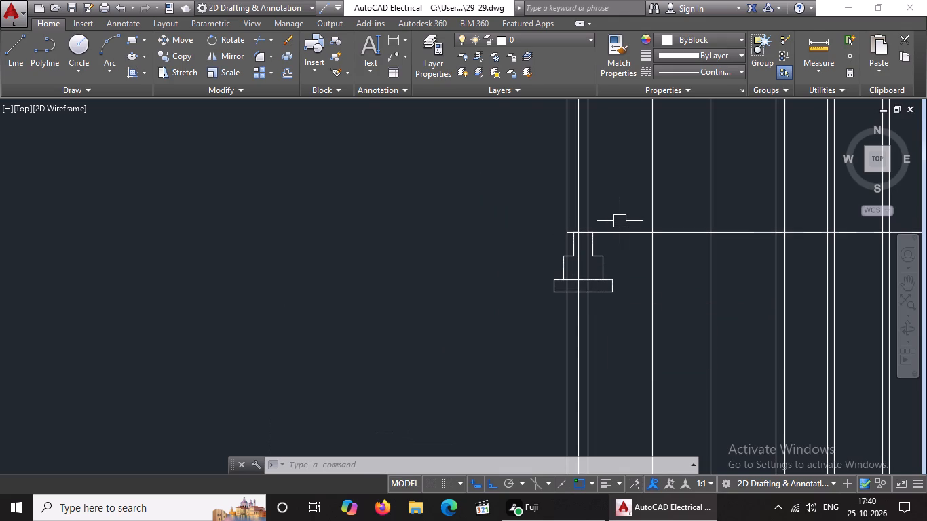
Offset the horizontal base line 10' upward.
{"action": "scroll", "coordinate": [620, 221], "scroll_direction": "down", "scroll_amount": 3}
{"action": "middle_click_drag", "start_coordinate": [618, 206], "coordinate": [616, 218]}
{"action": "key", "text": "Escape"}
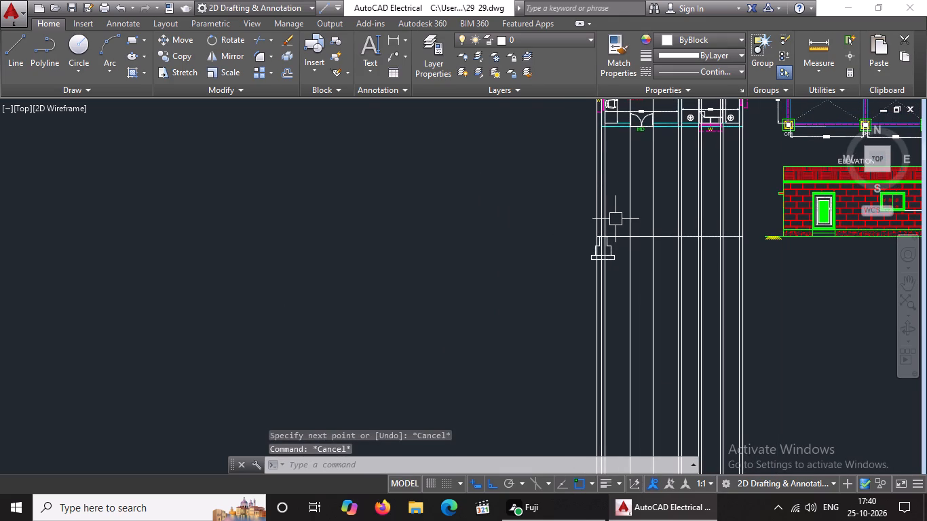
{"action": "key", "text": "o"}
{"action": "key", "text": "Return"}
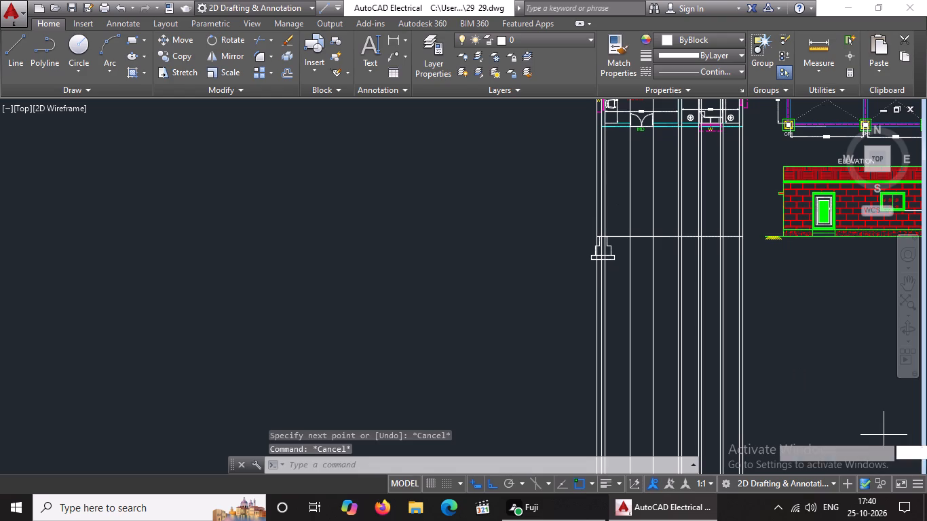
{"action": "type", "text": "10'"}
{"action": "key", "text": "Return"}
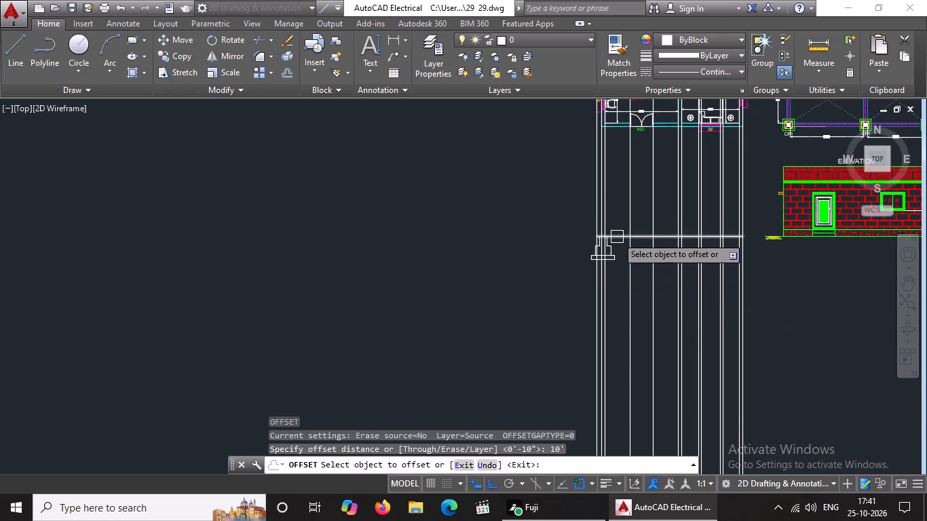
{"action": "left_click_drag", "start_coordinate": [618, 236], "coordinate": [620, 218]}
{"action": "left_click", "coordinate": [621, 194]}
{"action": "key", "text": "Escape"}
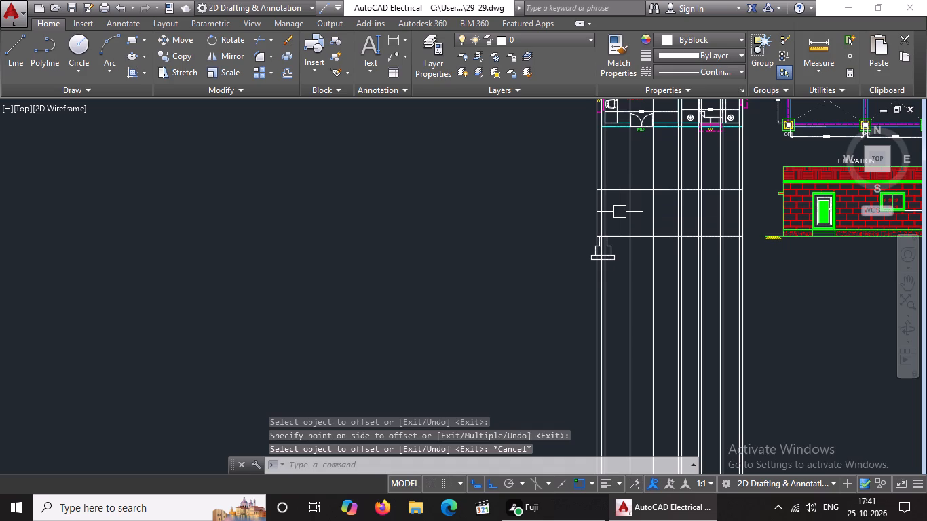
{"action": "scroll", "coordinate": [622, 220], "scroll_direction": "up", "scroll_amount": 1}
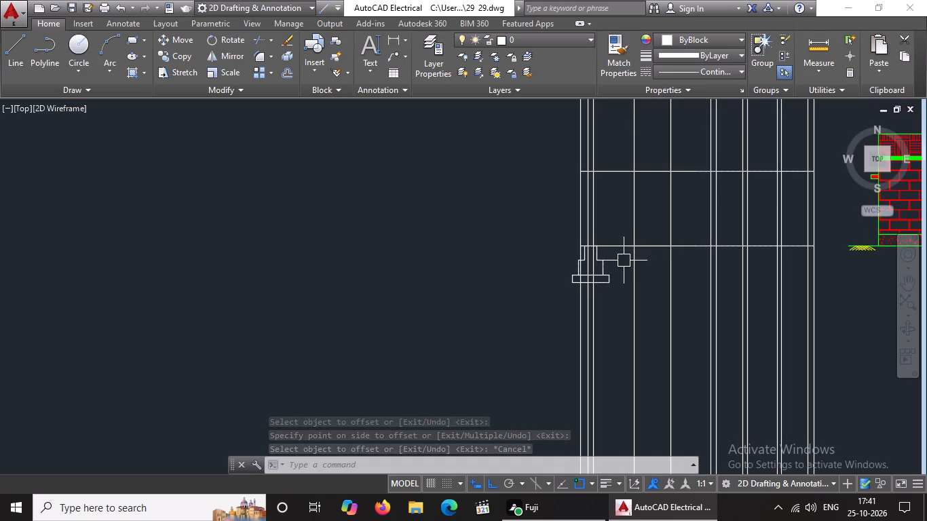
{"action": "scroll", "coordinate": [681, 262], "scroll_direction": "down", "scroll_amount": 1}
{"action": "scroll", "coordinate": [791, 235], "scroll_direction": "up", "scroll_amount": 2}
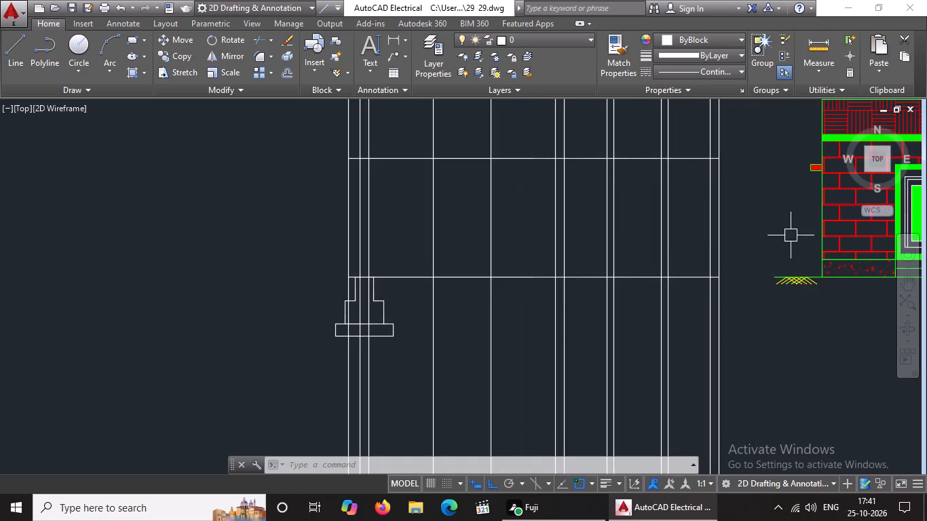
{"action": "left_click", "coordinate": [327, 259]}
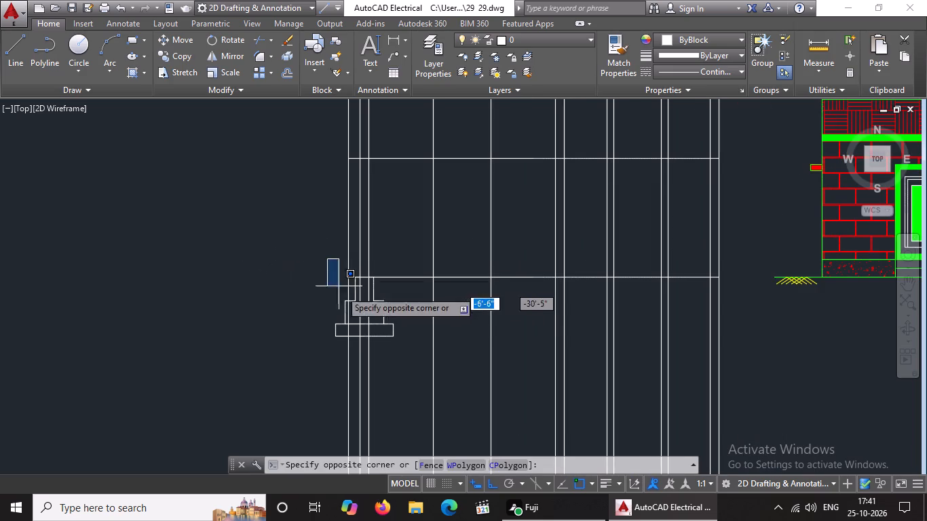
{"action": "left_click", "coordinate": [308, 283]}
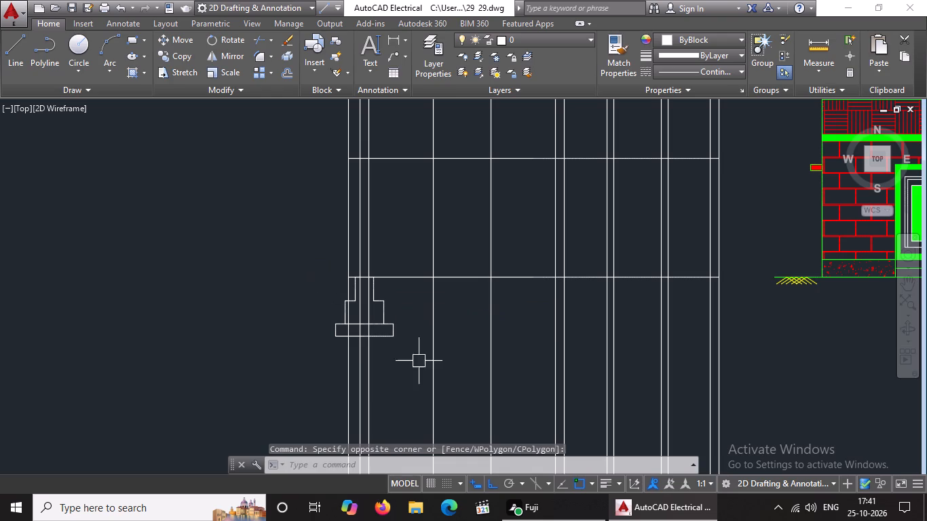
Trim the three western construction lines out of the footing's bottom and middle steps, and the two inner ones out of its top step.
{"action": "scroll", "coordinate": [360, 331], "scroll_direction": "up", "scroll_amount": 2}
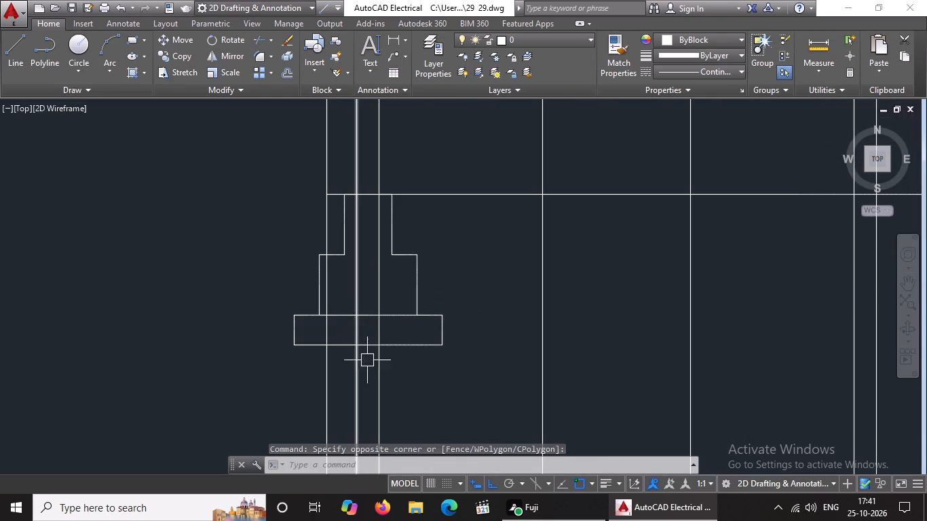
{"action": "key", "text": "Escape"}
{"action": "type", "text": "TR"}
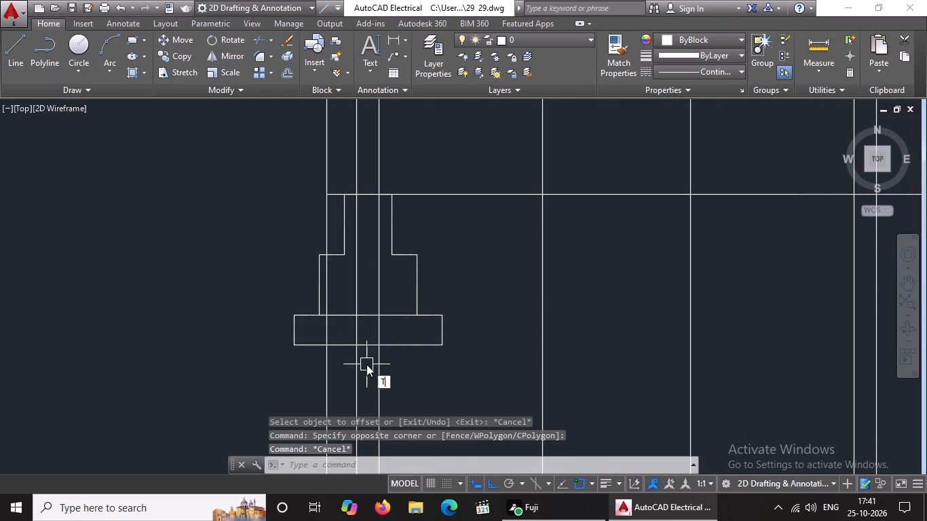
{"action": "key", "text": "space"}
{"action": "key", "text": "space"}
{"action": "left_click", "coordinate": [326, 336]}
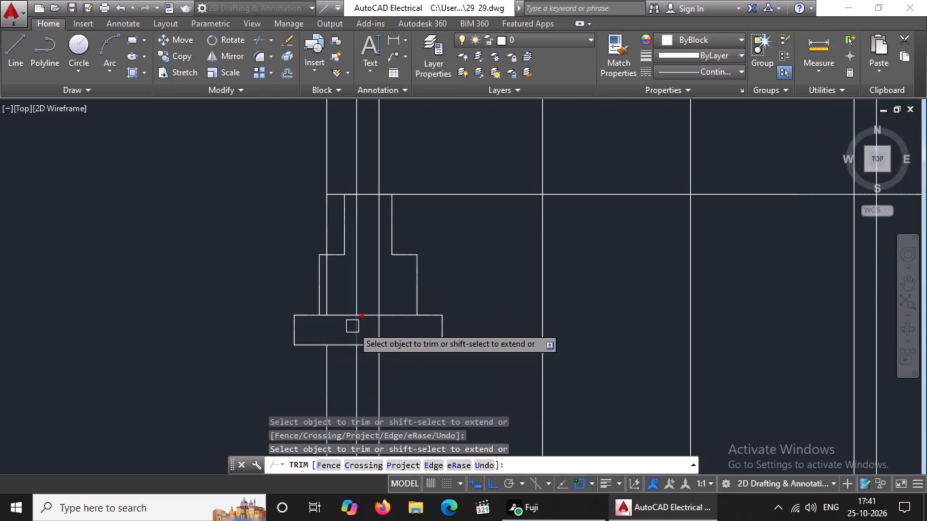
{"action": "left_click", "coordinate": [356, 326]}
{"action": "left_click", "coordinate": [377, 328]}
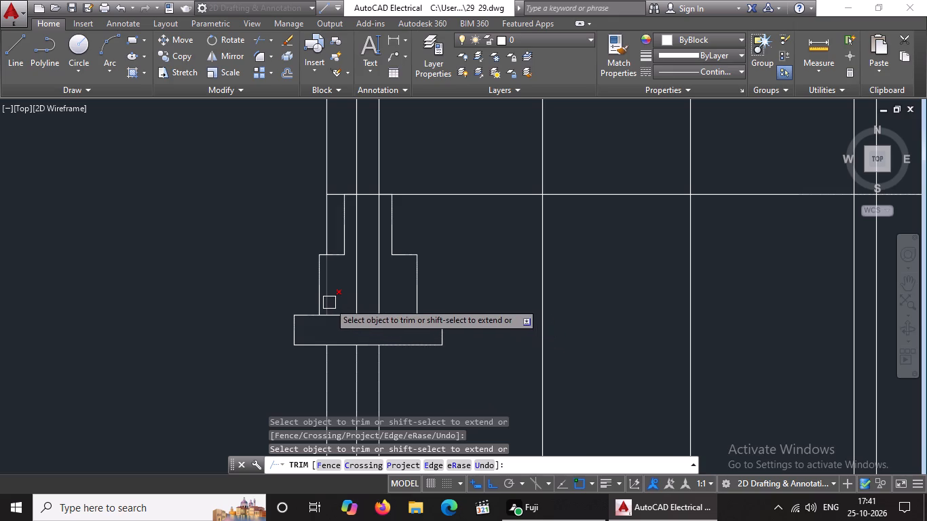
{"action": "left_click", "coordinate": [329, 303]}
{"action": "left_click", "coordinate": [362, 302]}
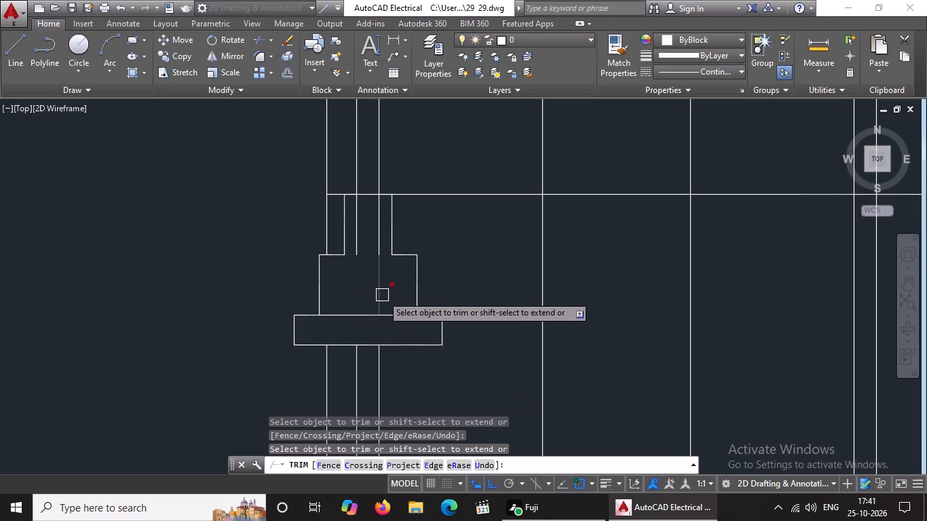
{"action": "left_click", "coordinate": [382, 296]}
{"action": "left_click", "coordinate": [357, 242]}
{"action": "left_click", "coordinate": [380, 224]}
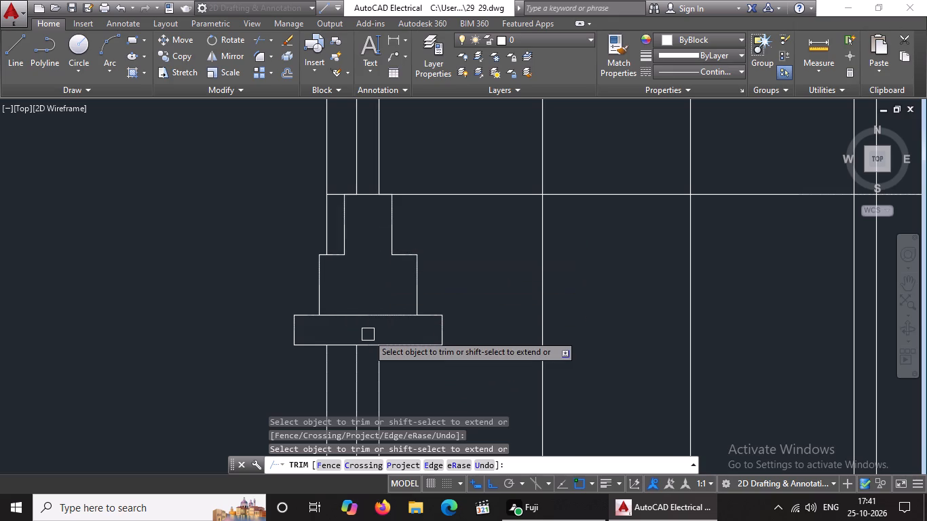
{"action": "key", "text": "Escape"}
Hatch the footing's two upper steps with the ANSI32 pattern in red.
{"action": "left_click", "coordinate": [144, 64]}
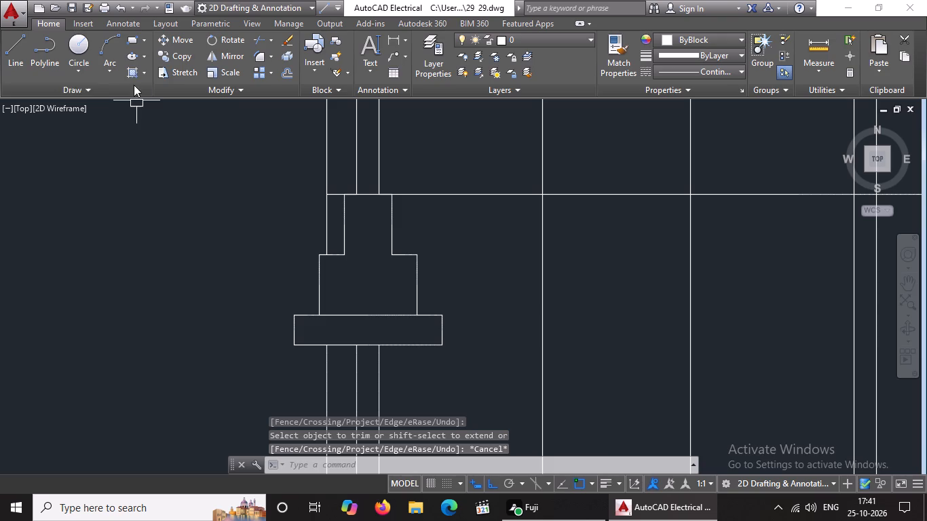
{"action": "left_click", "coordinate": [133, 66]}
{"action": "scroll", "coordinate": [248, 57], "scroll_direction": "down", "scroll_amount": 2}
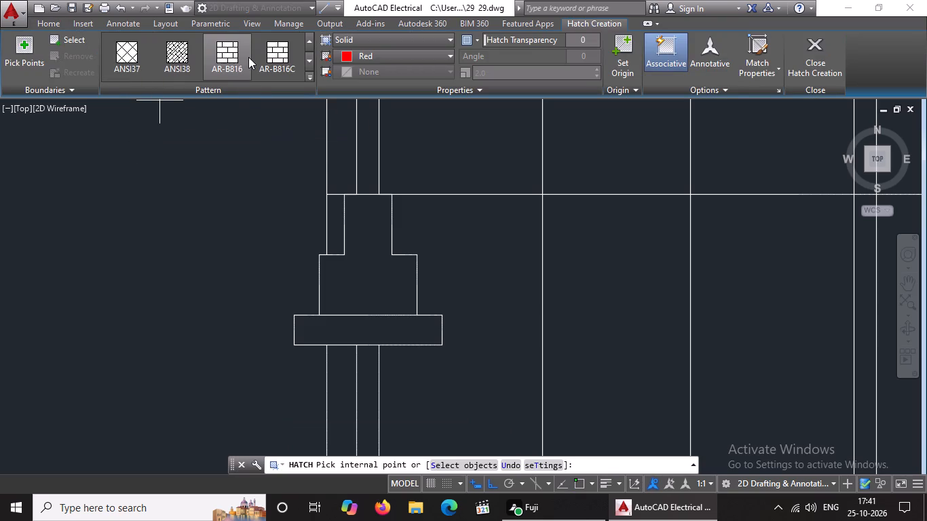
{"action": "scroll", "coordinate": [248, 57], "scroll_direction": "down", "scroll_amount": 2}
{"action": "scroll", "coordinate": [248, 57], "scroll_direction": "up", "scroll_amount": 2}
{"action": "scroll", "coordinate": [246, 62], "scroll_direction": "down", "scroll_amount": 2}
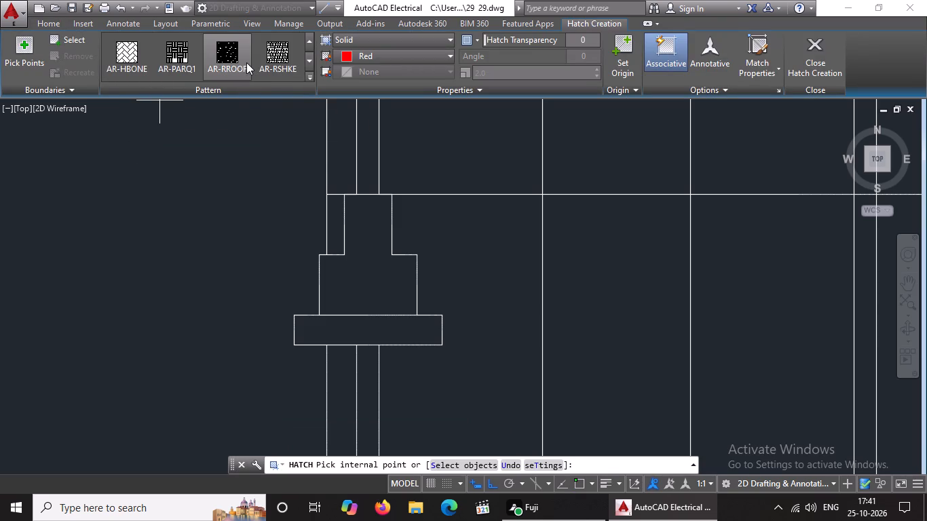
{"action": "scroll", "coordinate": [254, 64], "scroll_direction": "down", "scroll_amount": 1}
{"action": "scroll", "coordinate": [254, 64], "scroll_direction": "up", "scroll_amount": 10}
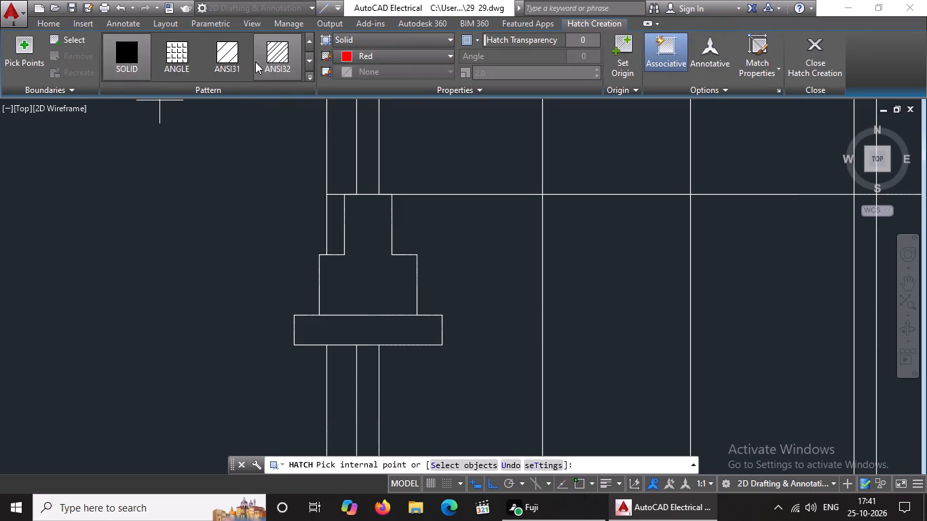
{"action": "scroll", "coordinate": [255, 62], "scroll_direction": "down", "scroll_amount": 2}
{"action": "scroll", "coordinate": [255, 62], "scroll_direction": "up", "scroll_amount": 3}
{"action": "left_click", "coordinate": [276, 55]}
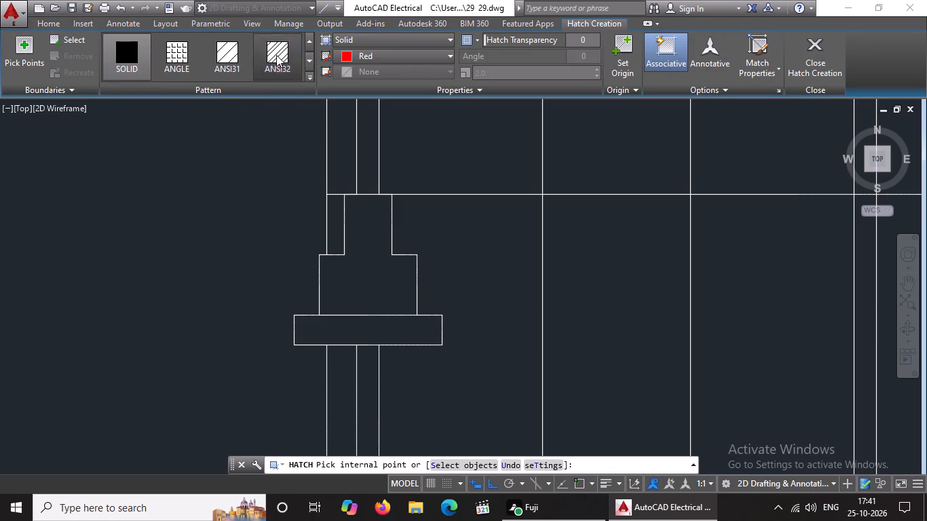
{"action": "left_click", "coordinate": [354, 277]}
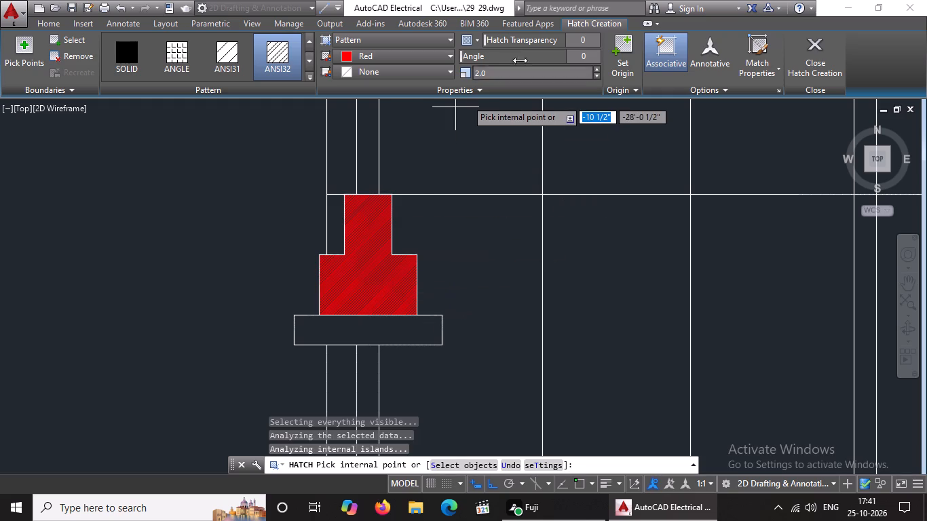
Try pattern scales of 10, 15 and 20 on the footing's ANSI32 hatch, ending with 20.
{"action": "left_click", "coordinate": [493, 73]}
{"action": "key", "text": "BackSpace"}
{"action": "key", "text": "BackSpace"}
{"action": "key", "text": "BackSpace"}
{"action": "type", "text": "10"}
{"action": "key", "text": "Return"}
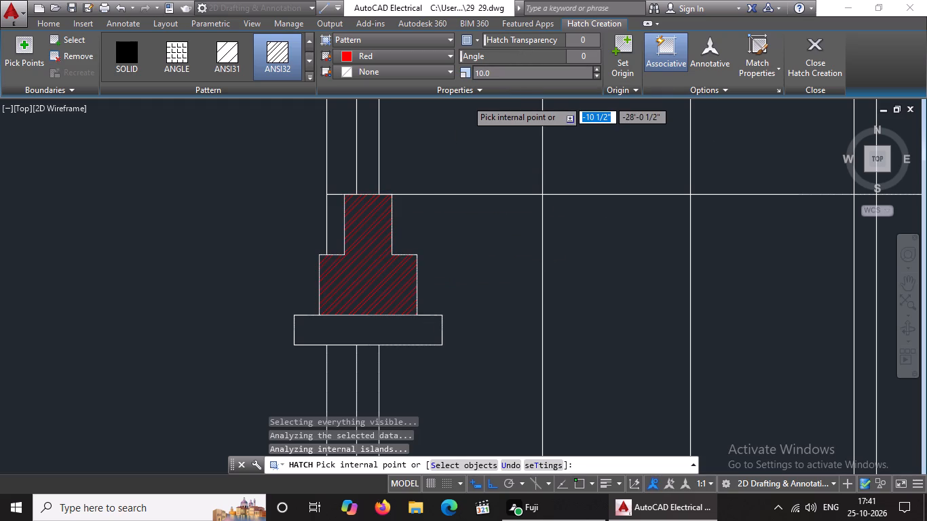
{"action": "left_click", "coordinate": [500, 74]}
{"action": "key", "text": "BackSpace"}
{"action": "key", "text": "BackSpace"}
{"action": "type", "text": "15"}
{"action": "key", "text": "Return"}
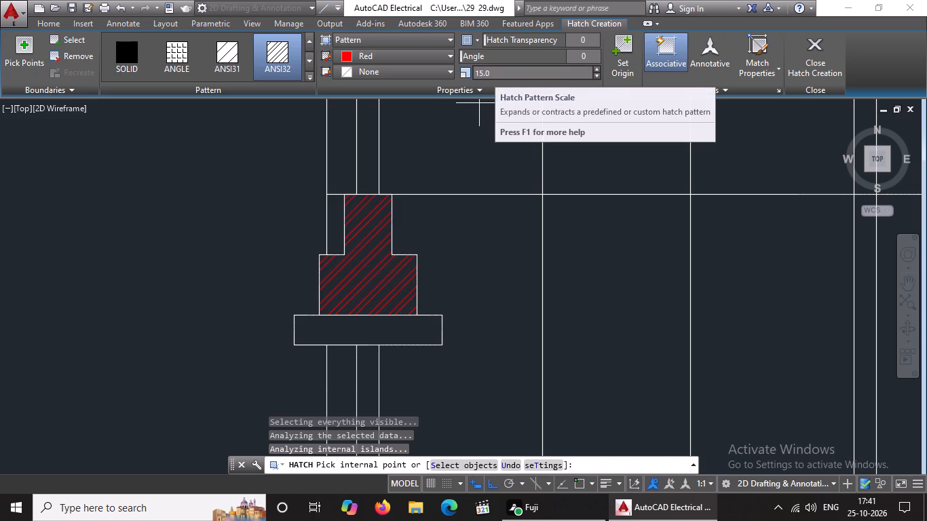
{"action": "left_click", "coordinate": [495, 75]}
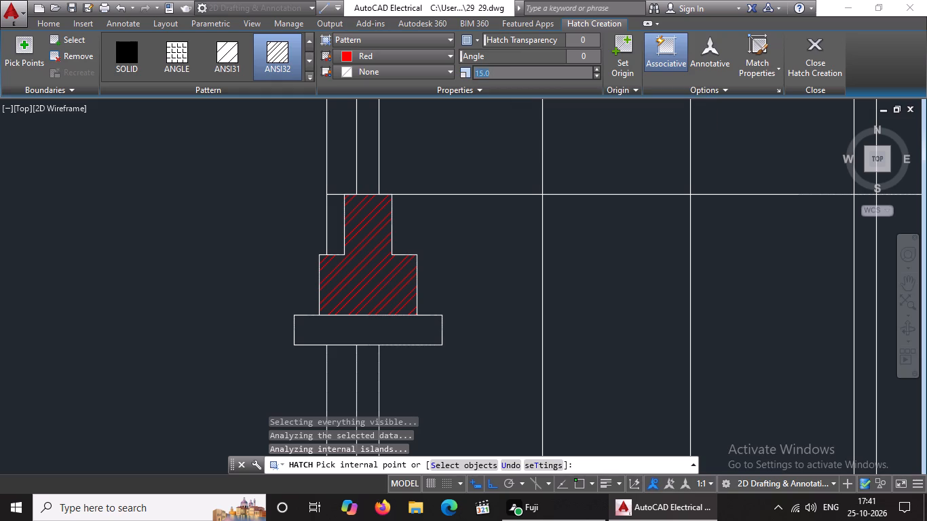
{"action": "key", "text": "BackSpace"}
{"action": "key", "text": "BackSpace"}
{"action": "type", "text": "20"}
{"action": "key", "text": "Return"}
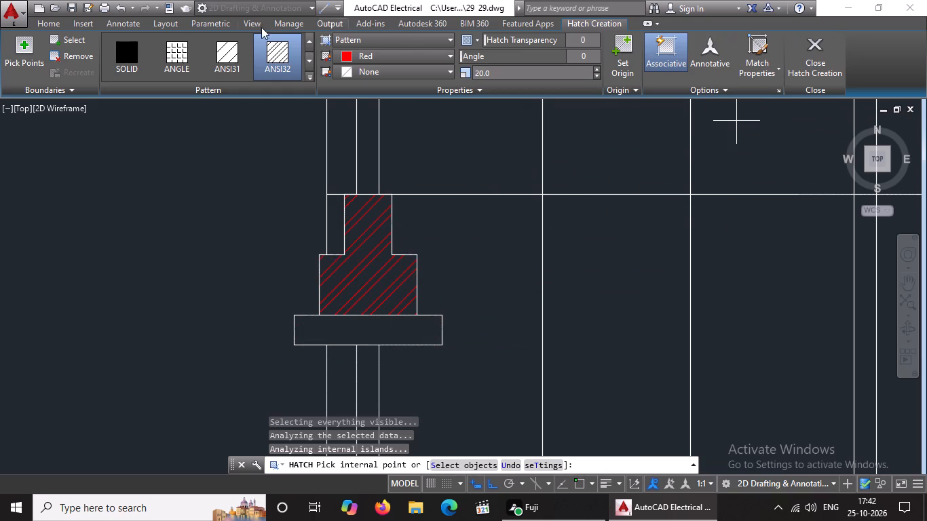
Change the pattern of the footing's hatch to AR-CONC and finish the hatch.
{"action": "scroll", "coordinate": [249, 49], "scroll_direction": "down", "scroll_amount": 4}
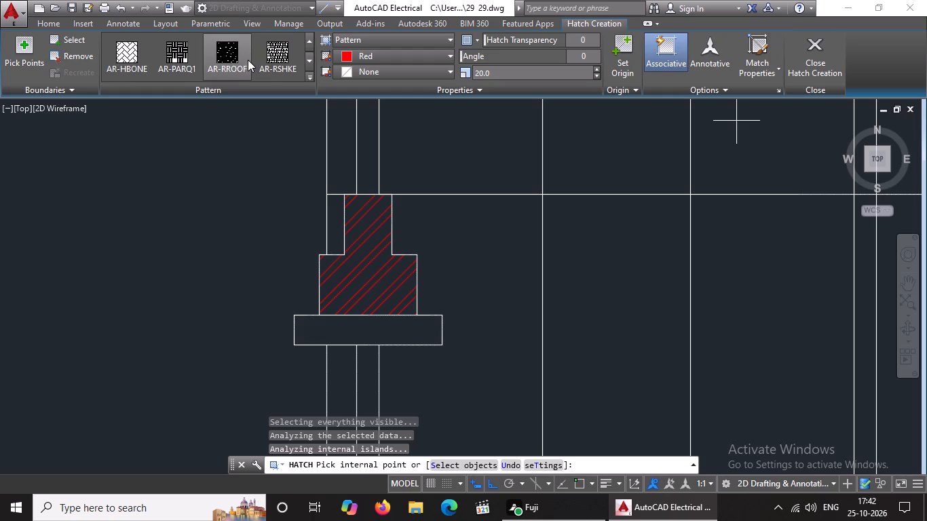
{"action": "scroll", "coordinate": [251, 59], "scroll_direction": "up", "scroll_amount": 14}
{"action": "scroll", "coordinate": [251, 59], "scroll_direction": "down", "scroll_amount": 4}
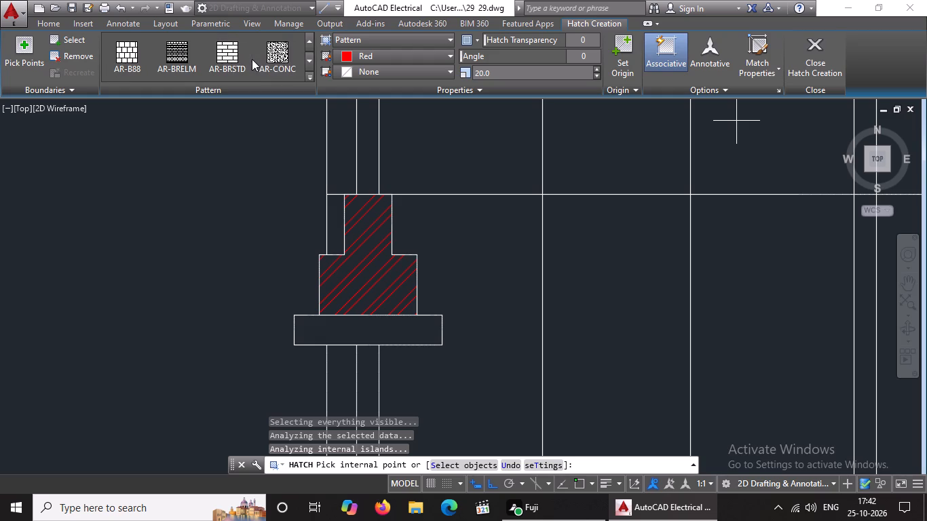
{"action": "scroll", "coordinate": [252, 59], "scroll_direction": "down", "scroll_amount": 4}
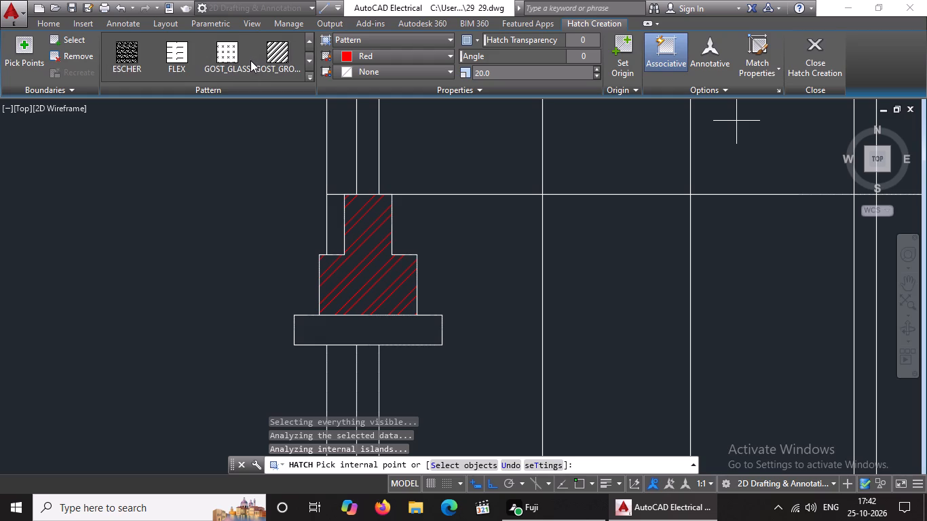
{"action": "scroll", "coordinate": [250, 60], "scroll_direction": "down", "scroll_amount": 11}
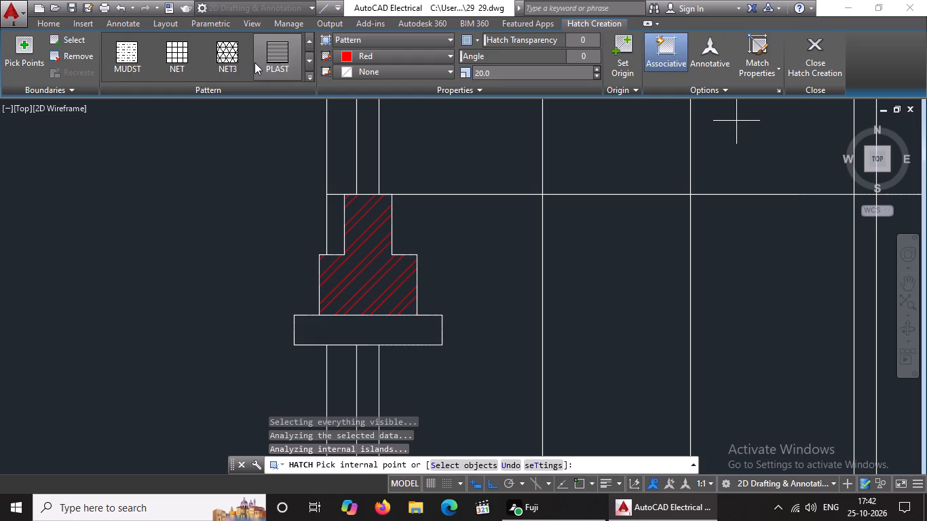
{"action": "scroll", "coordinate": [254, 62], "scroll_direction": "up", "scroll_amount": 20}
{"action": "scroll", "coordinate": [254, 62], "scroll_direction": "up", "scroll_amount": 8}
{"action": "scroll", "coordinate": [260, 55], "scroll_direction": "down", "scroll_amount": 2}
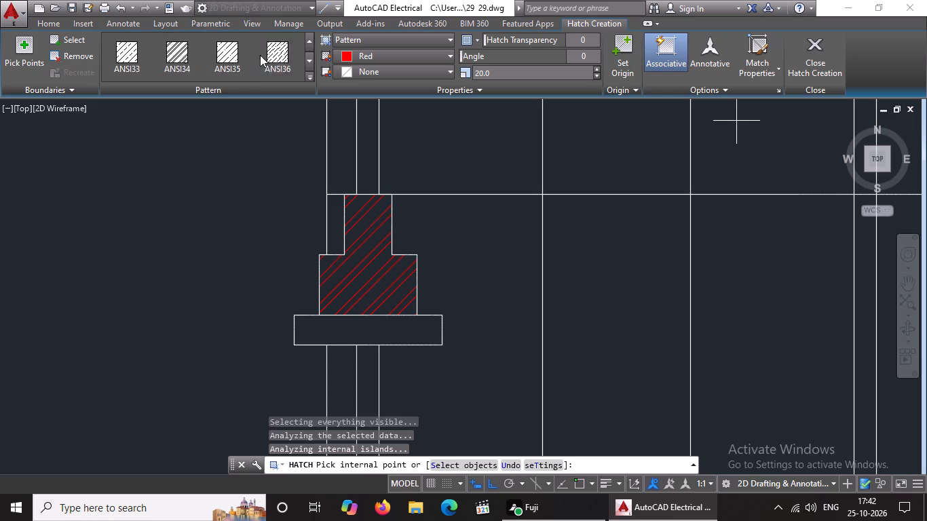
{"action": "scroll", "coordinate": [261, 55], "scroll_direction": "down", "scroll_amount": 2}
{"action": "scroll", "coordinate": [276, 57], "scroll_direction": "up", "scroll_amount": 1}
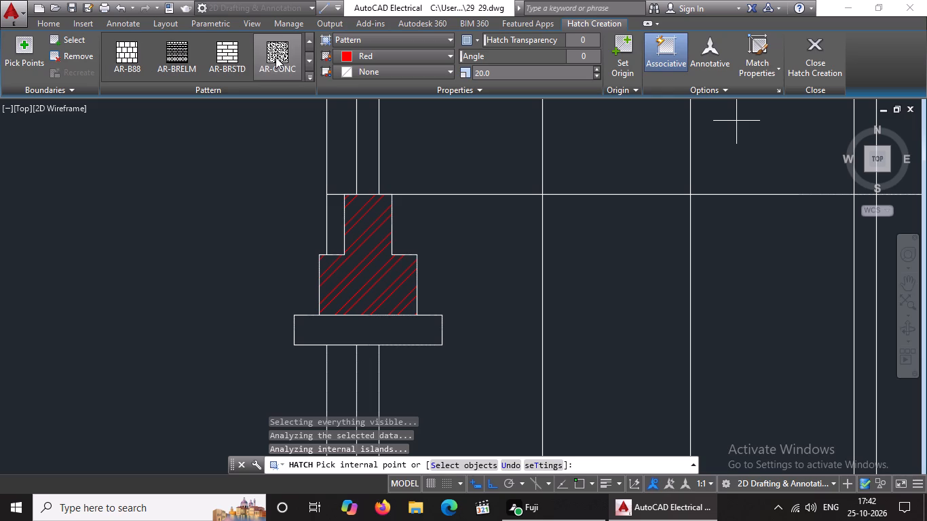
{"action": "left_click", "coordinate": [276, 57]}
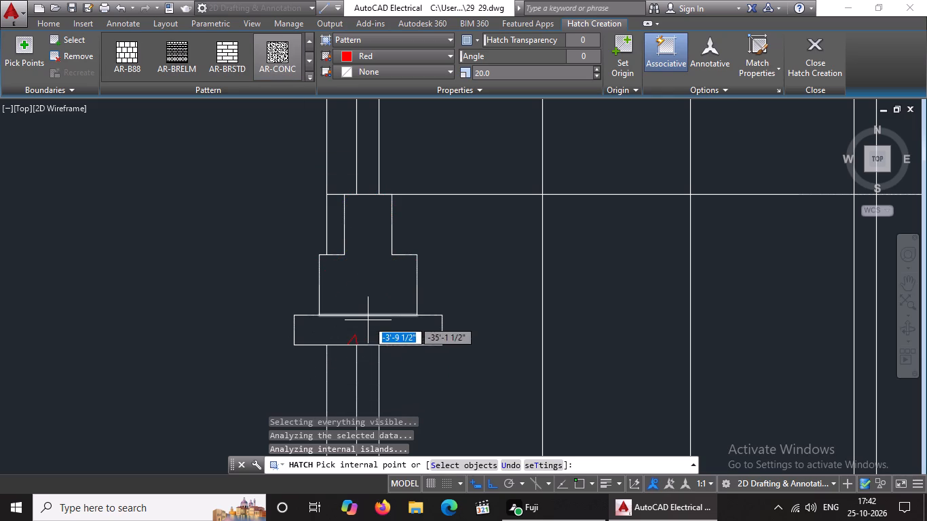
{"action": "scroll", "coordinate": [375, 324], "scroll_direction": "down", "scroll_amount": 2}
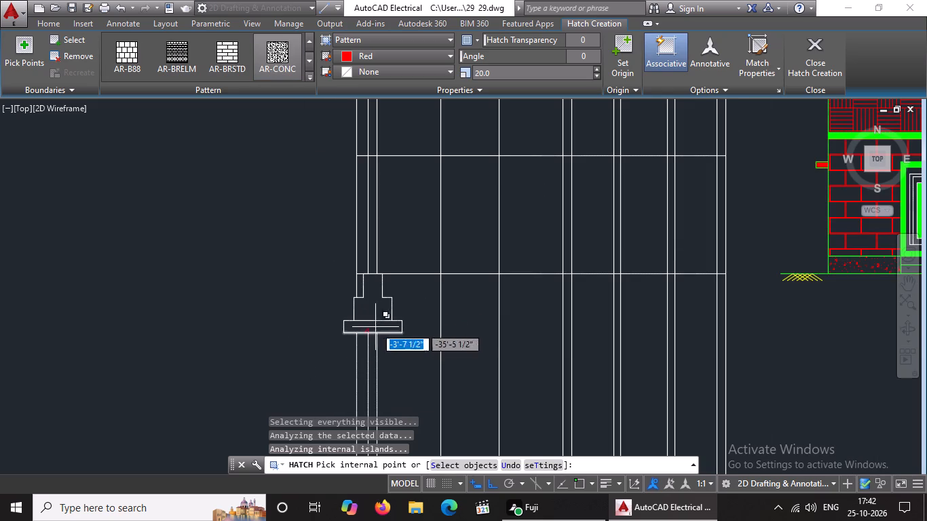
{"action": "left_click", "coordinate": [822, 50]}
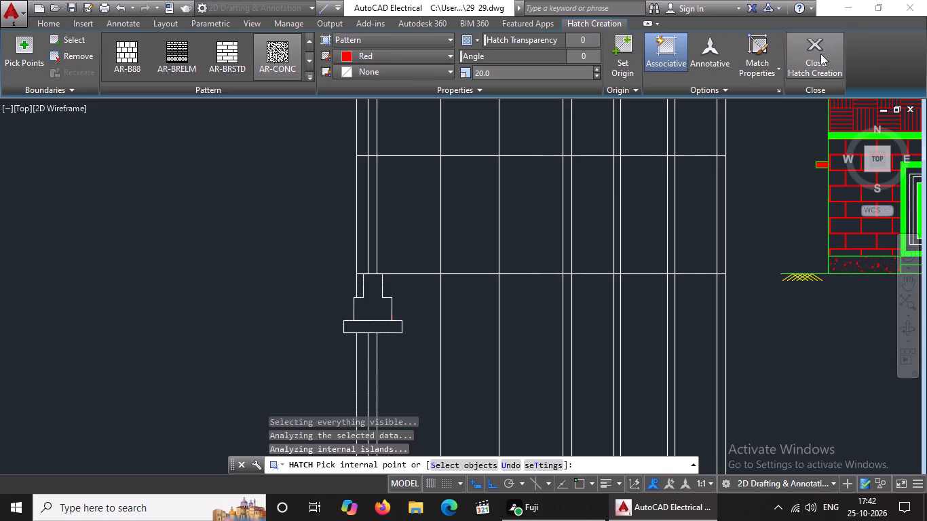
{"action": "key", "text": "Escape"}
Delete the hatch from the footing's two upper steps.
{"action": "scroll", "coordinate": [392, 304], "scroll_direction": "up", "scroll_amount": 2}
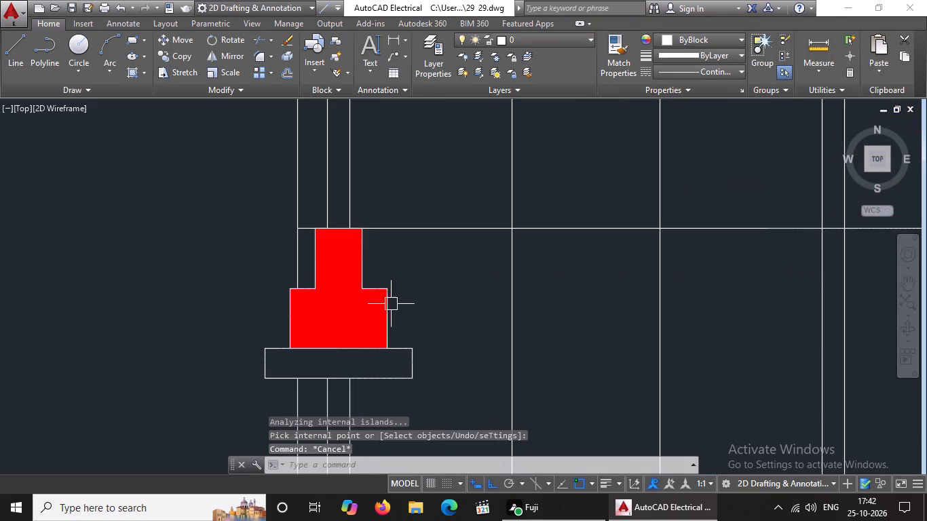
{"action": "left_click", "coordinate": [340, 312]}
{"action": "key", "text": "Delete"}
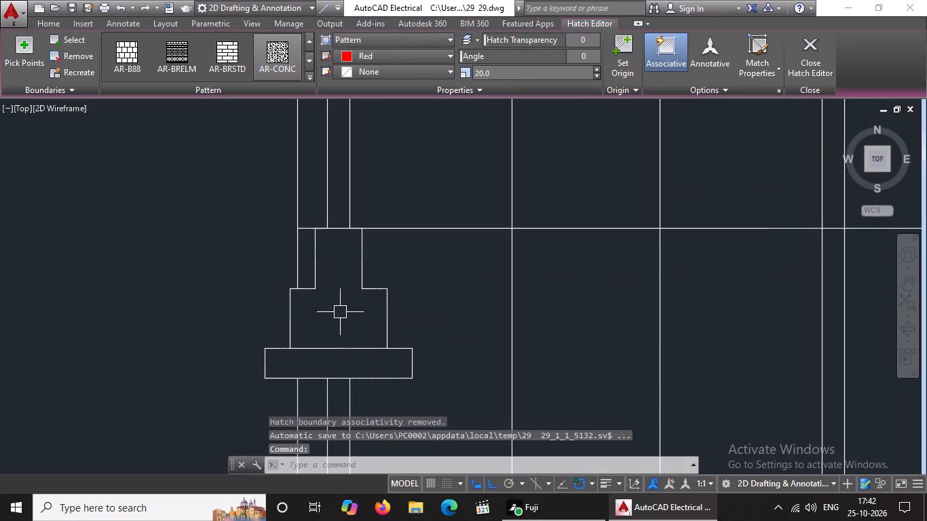
Copy the hatch-free stepped footing 16'-6 1/2" along the base line to the middle projected wall.
{"action": "scroll", "coordinate": [340, 312], "scroll_direction": "down", "scroll_amount": 4}
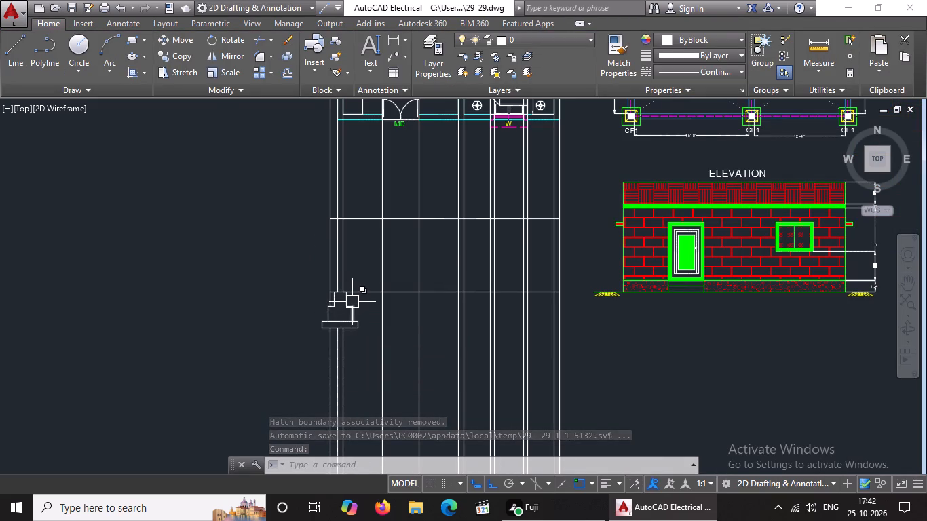
{"action": "scroll", "coordinate": [351, 303], "scroll_direction": "up", "scroll_amount": 1}
{"action": "left_click", "coordinate": [277, 277]}
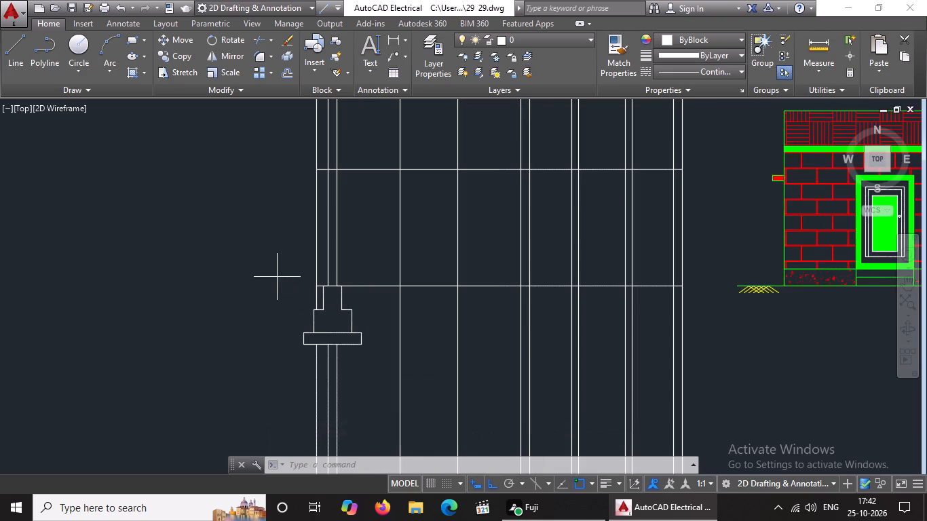
{"action": "left_click", "coordinate": [374, 363]}
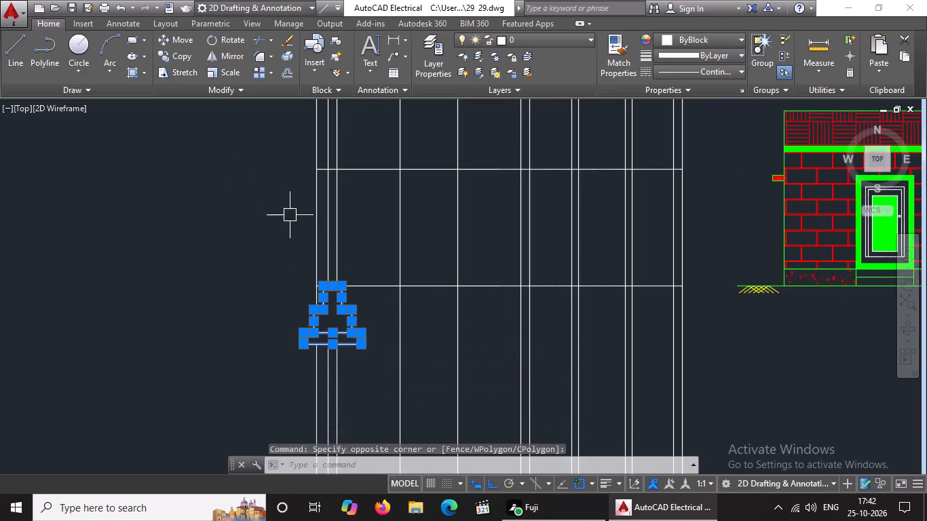
{"action": "left_click", "coordinate": [183, 54]}
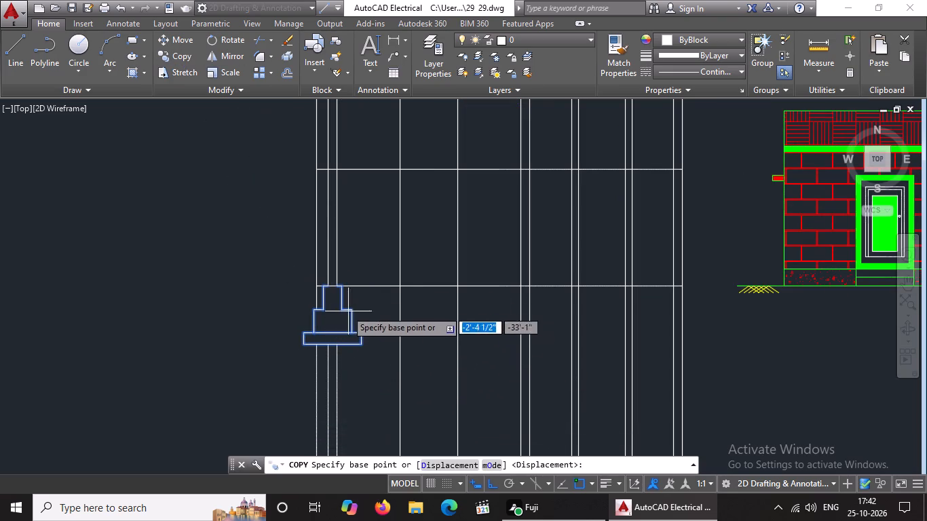
{"action": "scroll", "coordinate": [327, 287], "scroll_direction": "up", "scroll_amount": 3}
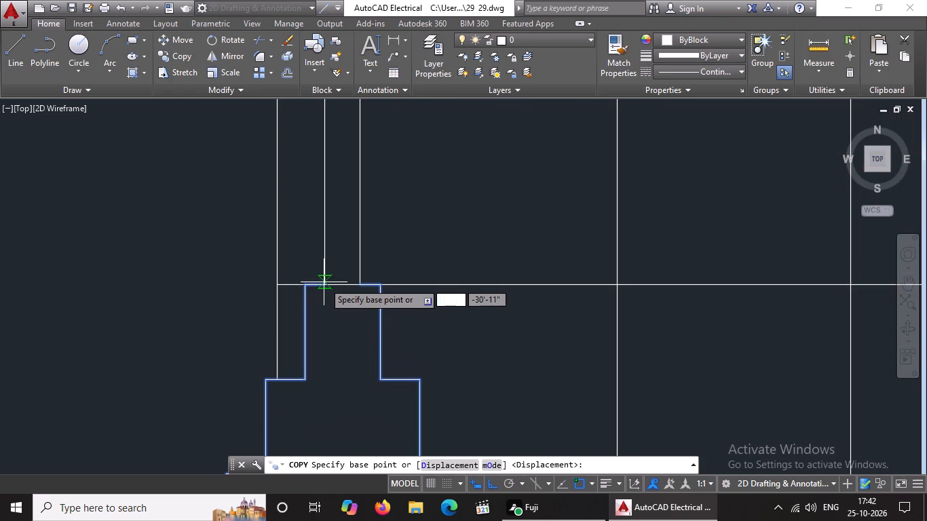
{"action": "left_click", "coordinate": [324, 285]}
{"action": "scroll", "coordinate": [378, 273], "scroll_direction": "down", "scroll_amount": 4}
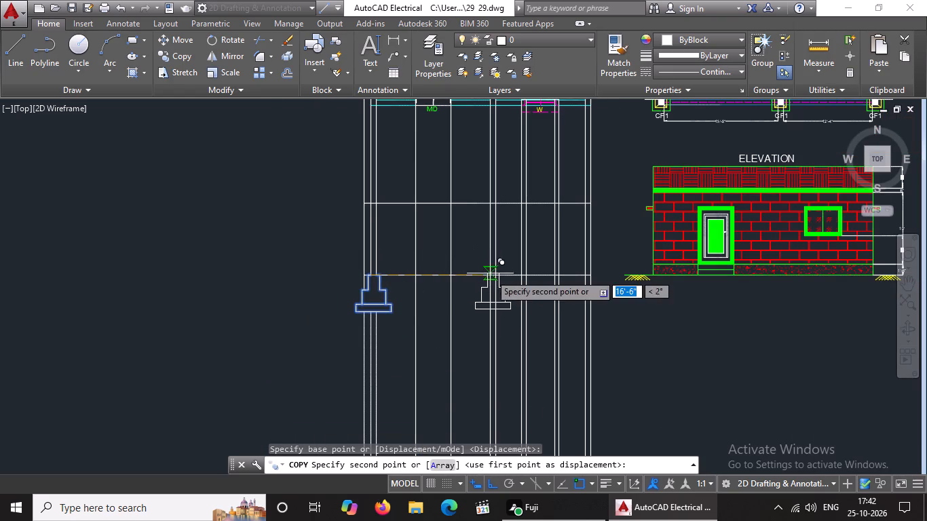
{"action": "scroll", "coordinate": [491, 274], "scroll_direction": "up", "scroll_amount": 3}
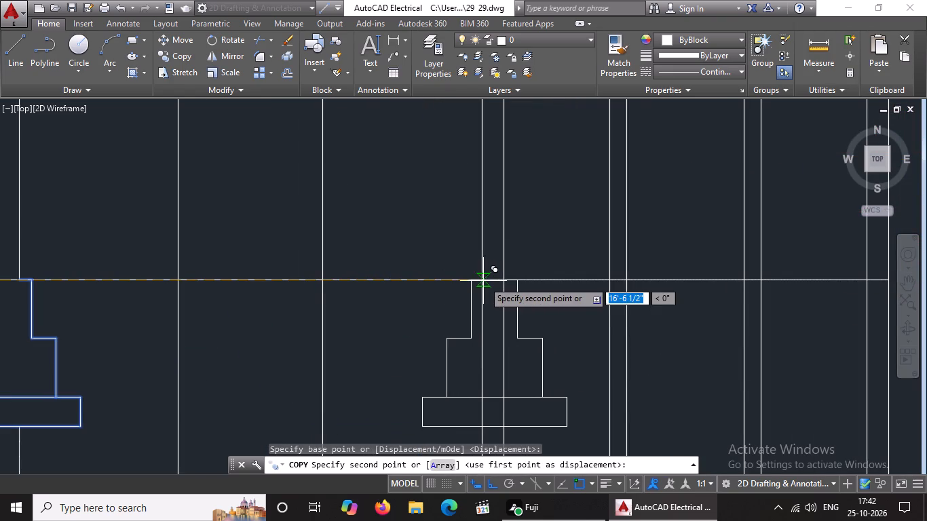
{"action": "left_click", "coordinate": [483, 279]}
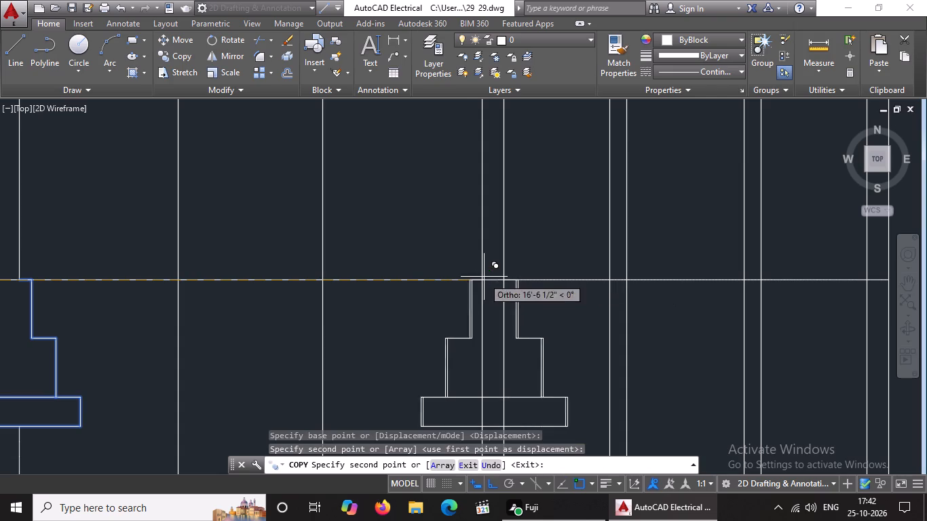
Place another footing copy 29'-6 1/2" from the original under the far outer wall and finish copying.
{"action": "scroll", "coordinate": [484, 277], "scroll_direction": "down", "scroll_amount": 3}
{"action": "scroll", "coordinate": [575, 276], "scroll_direction": "up", "scroll_amount": 2}
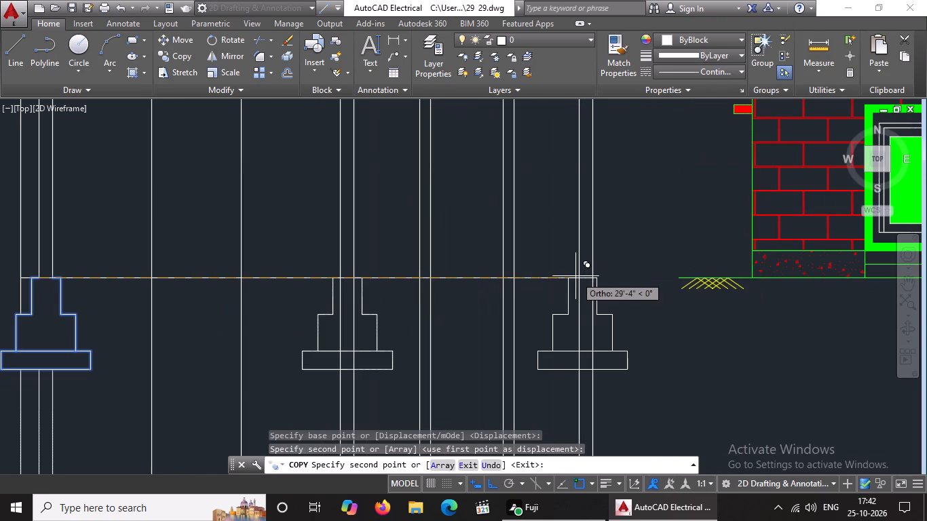
{"action": "scroll", "coordinate": [576, 276], "scroll_direction": "up", "scroll_amount": 2}
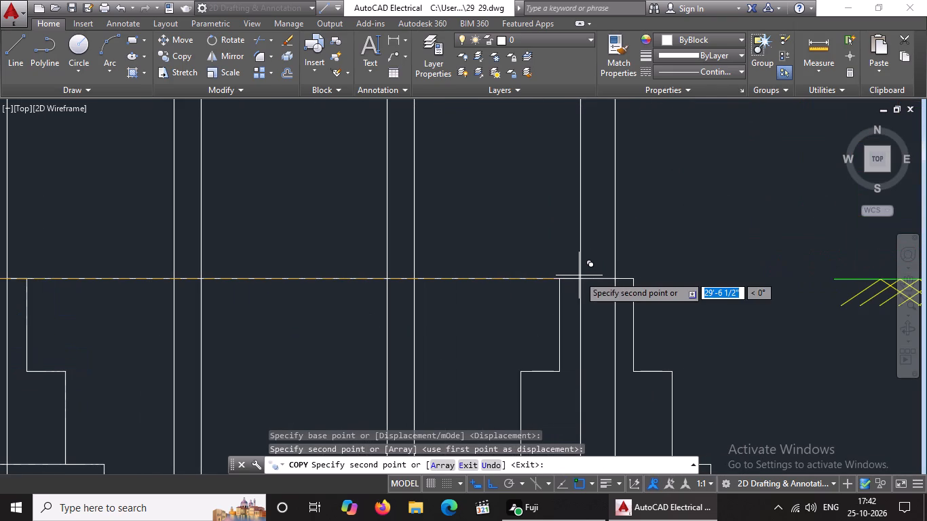
{"action": "left_click", "coordinate": [581, 279]}
{"action": "scroll", "coordinate": [582, 277], "scroll_direction": "down", "scroll_amount": 4}
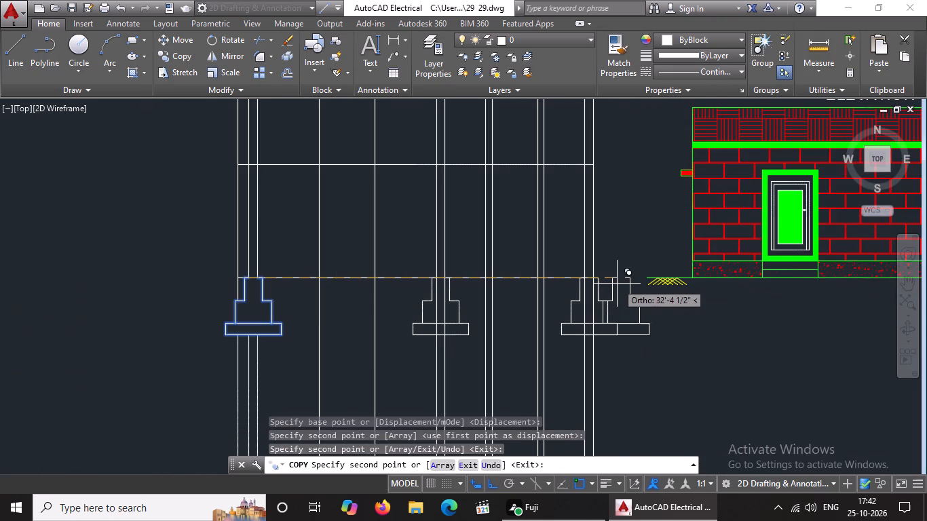
{"action": "scroll", "coordinate": [531, 279], "scroll_direction": "down", "scroll_amount": 3}
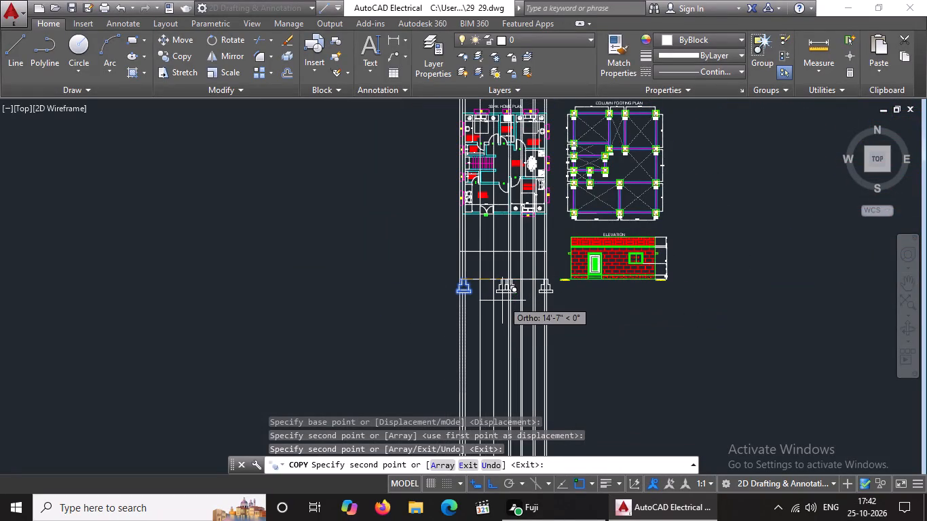
{"action": "scroll", "coordinate": [520, 296], "scroll_direction": "up", "scroll_amount": 2}
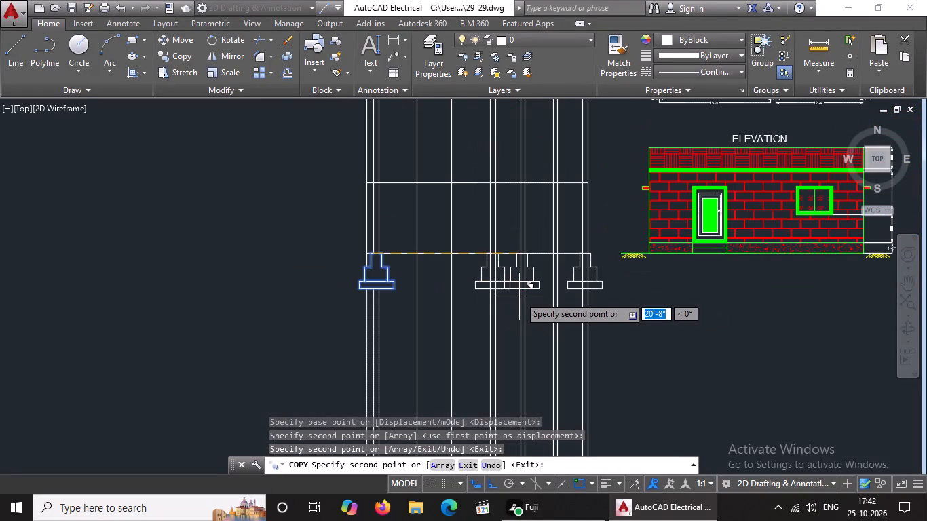
{"action": "scroll", "coordinate": [542, 282], "scroll_direction": "up", "scroll_amount": 2}
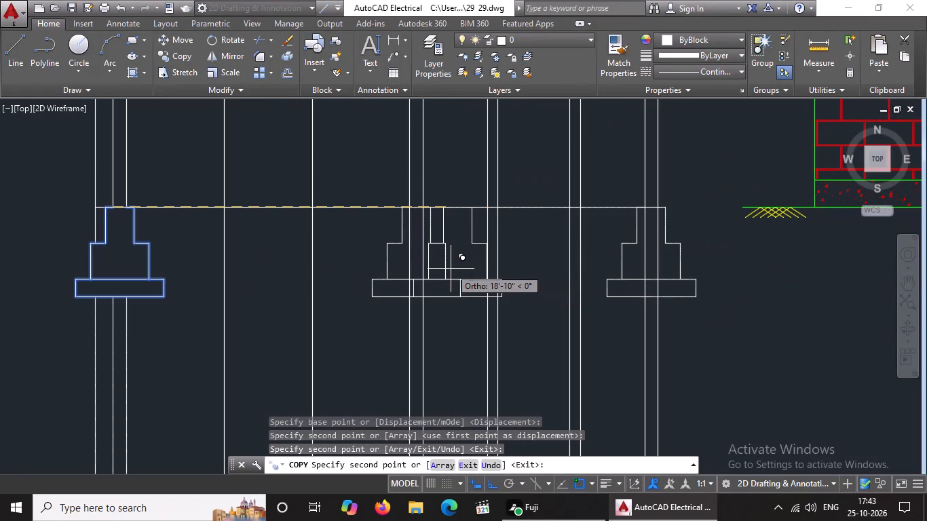
{"action": "scroll", "coordinate": [453, 266], "scroll_direction": "down", "scroll_amount": 4}
{"action": "key", "text": "Escape"}
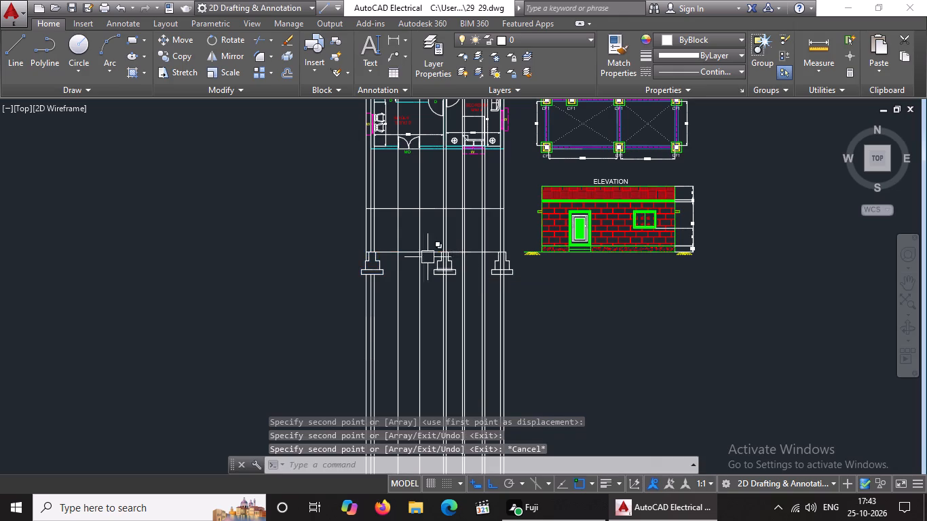
{"action": "scroll", "coordinate": [406, 237], "scroll_direction": "up", "scroll_amount": 2}
{"action": "key", "text": "Escape"}
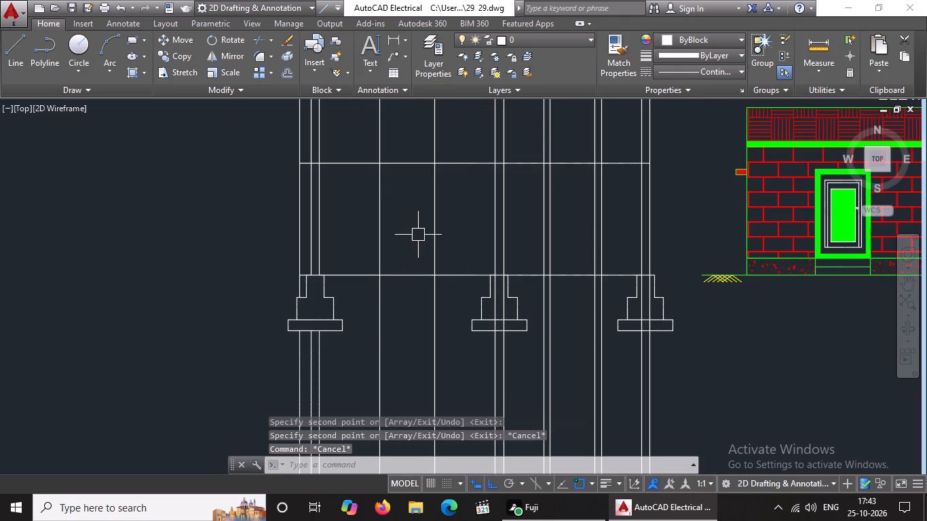
Offset the base line above the footings upward by 4', then offset that new line upward by another 4'.
{"action": "key", "text": "o"}
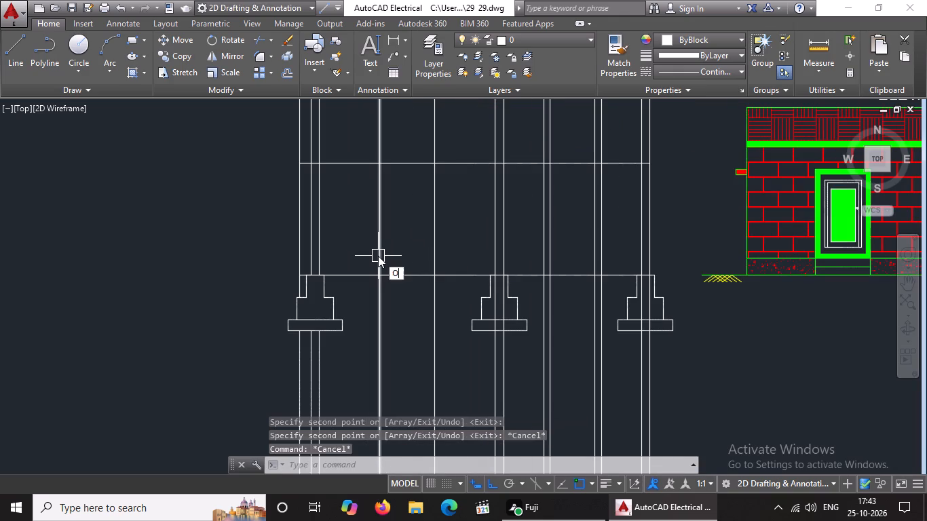
{"action": "key", "text": "Return"}
{"action": "type", "text": "4'"}
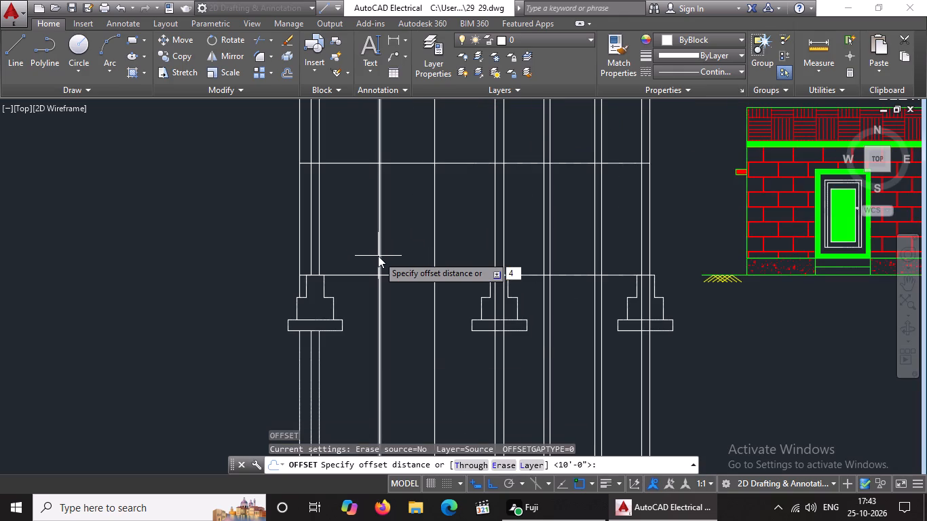
{"action": "key", "text": "Return"}
{"action": "left_click", "coordinate": [408, 276]}
{"action": "left_click", "coordinate": [413, 235]}
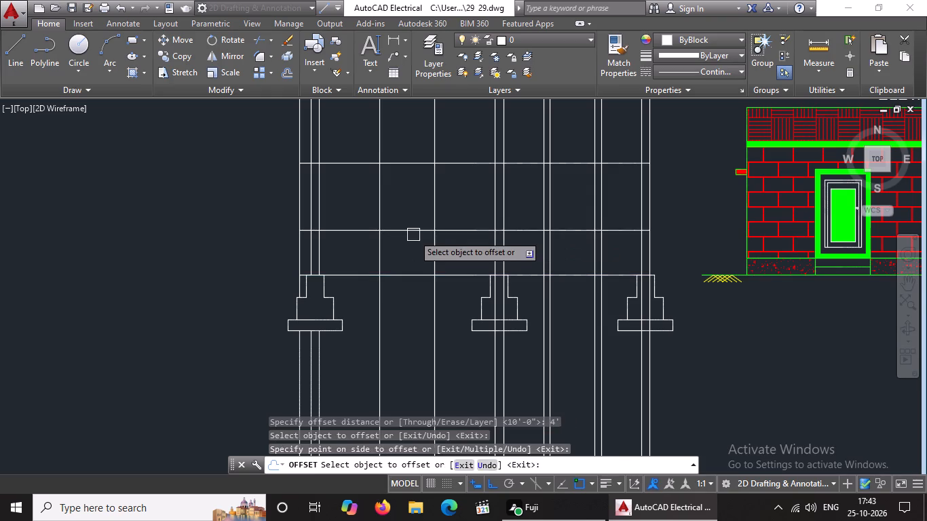
{"action": "left_click_drag", "start_coordinate": [415, 230], "coordinate": [416, 223]}
{"action": "left_click", "coordinate": [416, 193]}
{"action": "key", "text": "Escape"}
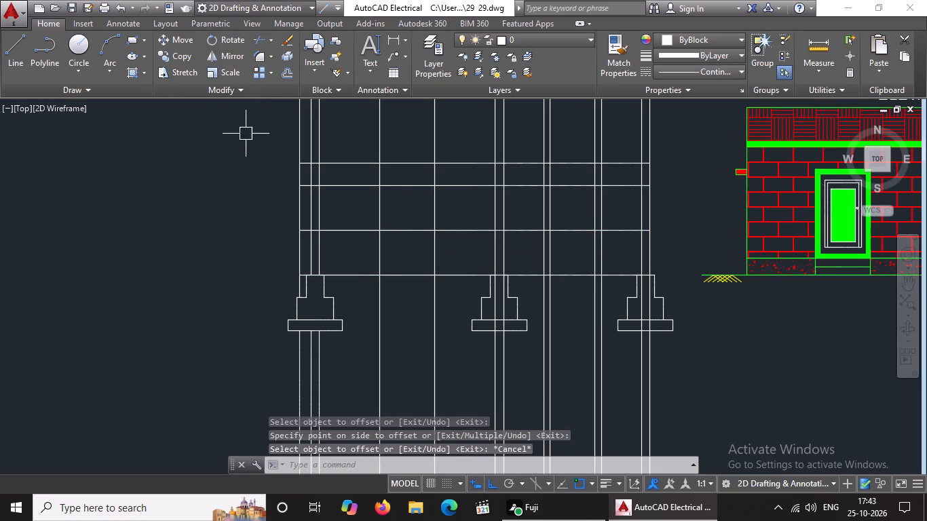
Draw a door rectangle in colour 220, about 5' by 8', between the MD projection lines from the upper offset line down to the base line.
{"action": "left_click", "coordinate": [130, 36]}
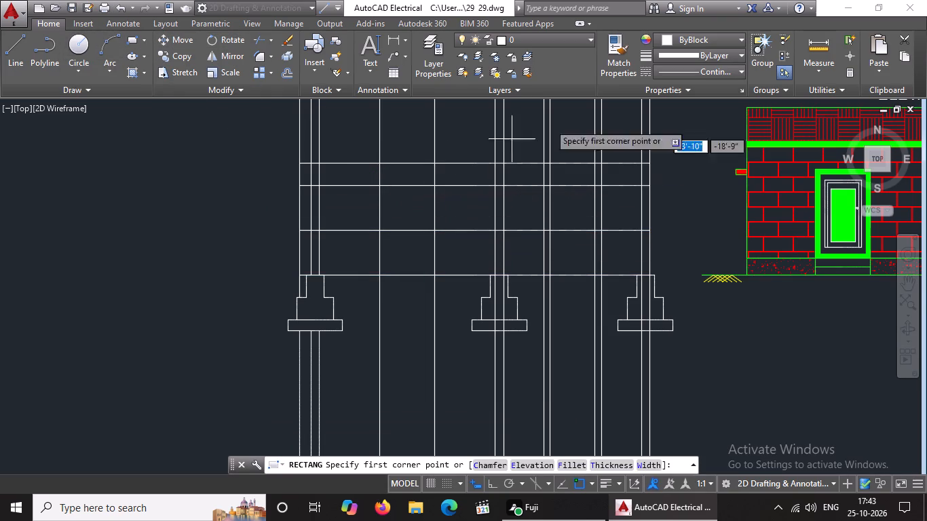
{"action": "left_click", "coordinate": [697, 41]}
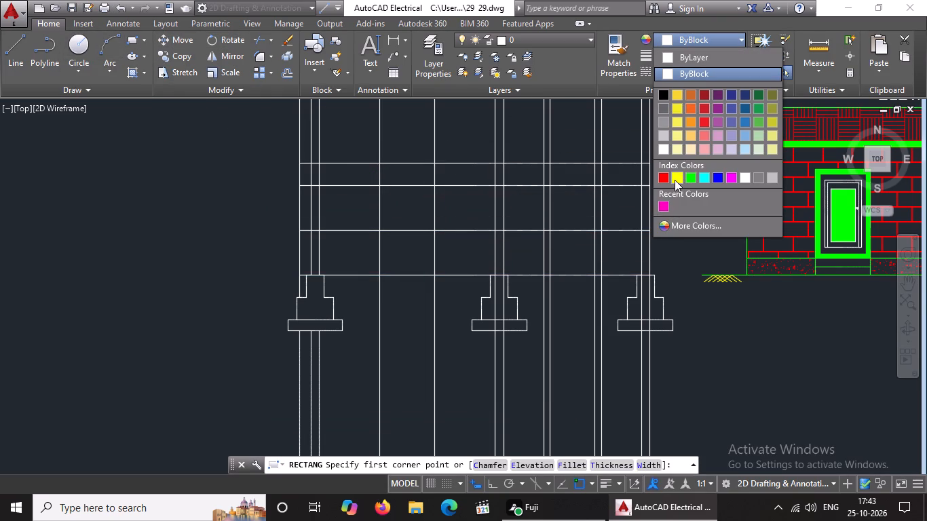
{"action": "left_click", "coordinate": [659, 208]}
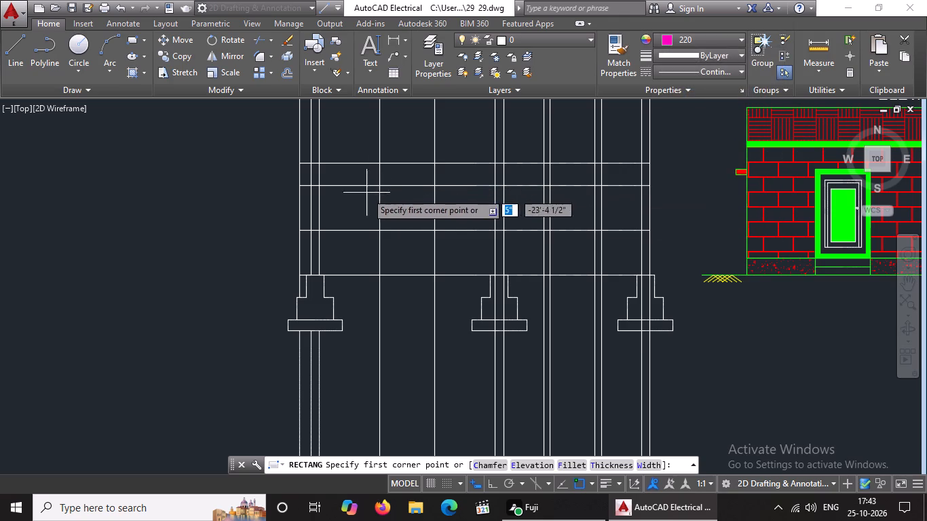
{"action": "left_click", "coordinate": [380, 185]}
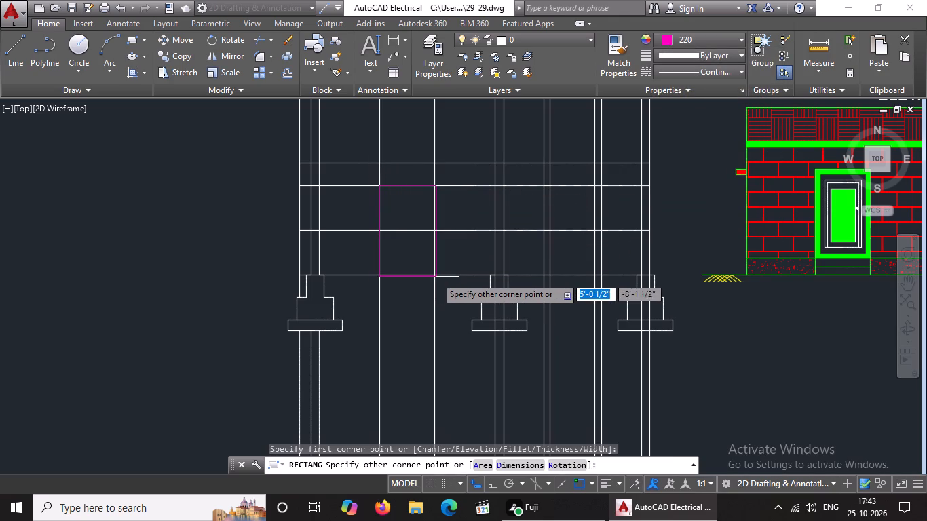
{"action": "left_click", "coordinate": [434, 275]}
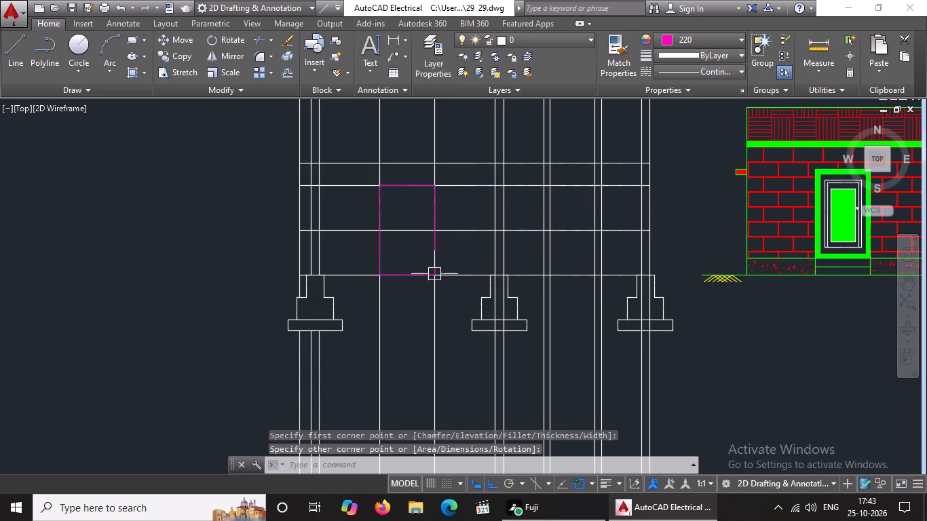
Draw a window rectangle in colour 220, about 5'-2" by 4', between the window's outer projection lines and the two offset lines.
{"action": "left_click", "coordinate": [674, 34]}
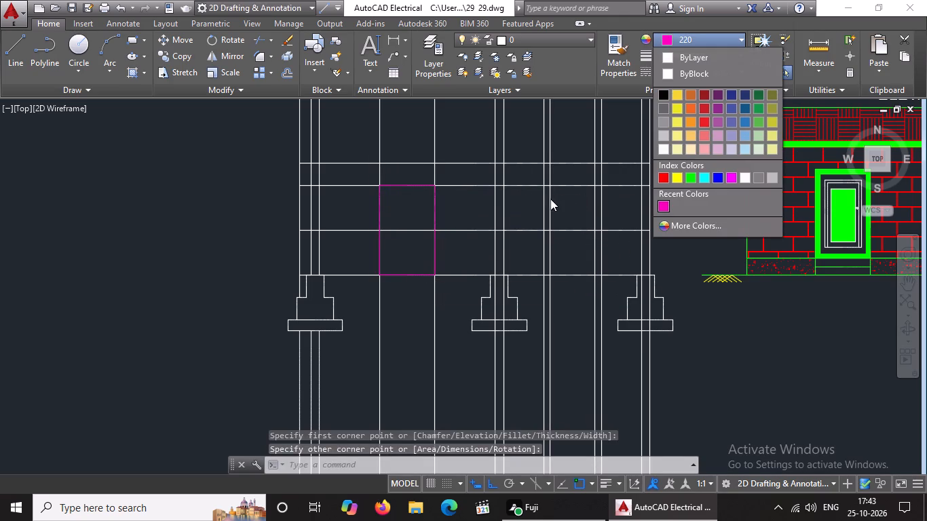
{"action": "key", "text": "Escape"}
{"action": "scroll", "coordinate": [525, 211], "scroll_direction": "down", "scroll_amount": 1}
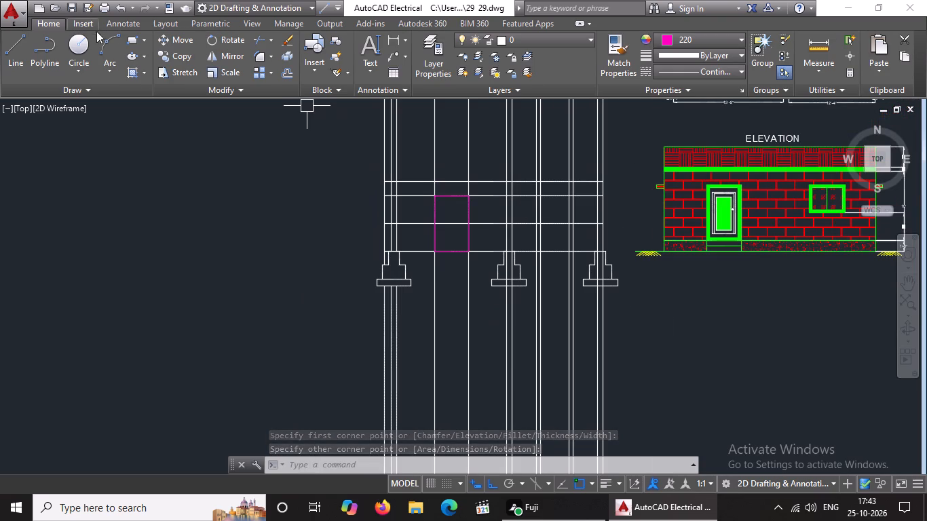
{"action": "left_click", "coordinate": [130, 38]}
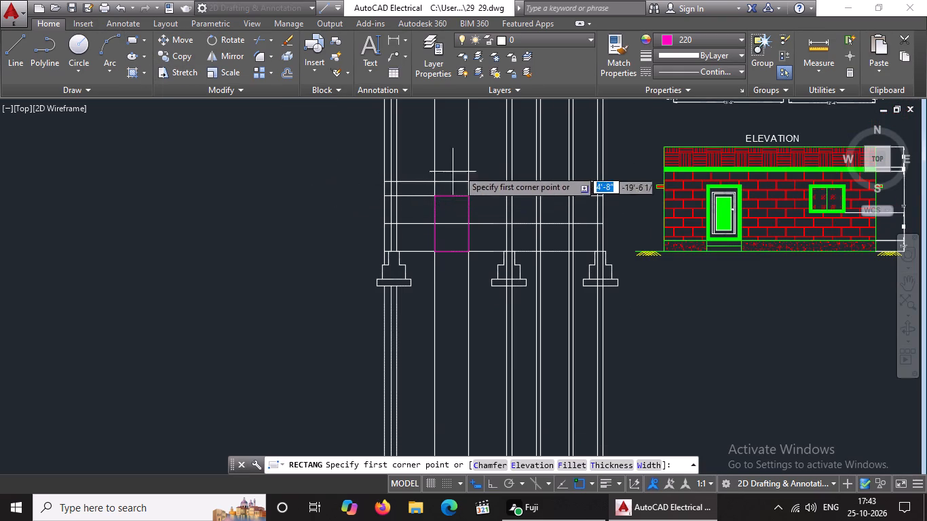
{"action": "scroll", "coordinate": [571, 212], "scroll_direction": "up", "scroll_amount": 2}
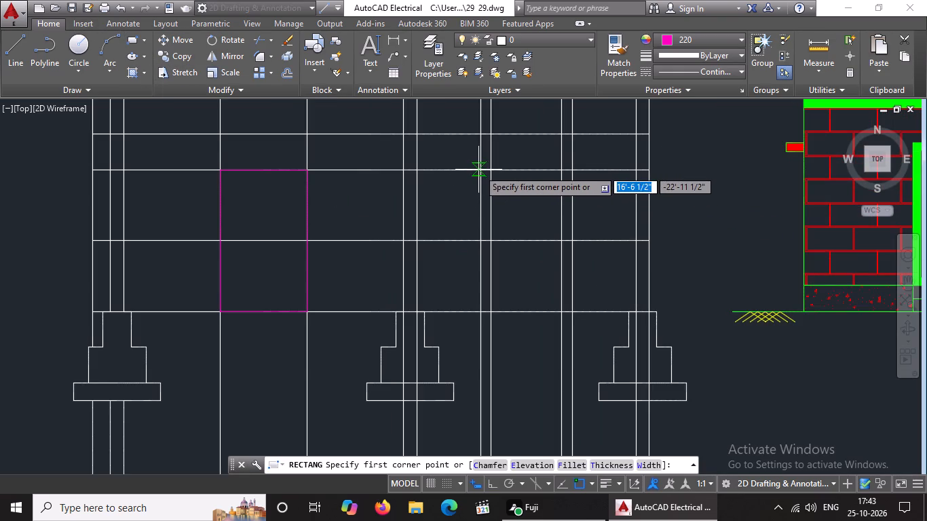
{"action": "left_click", "coordinate": [481, 169]}
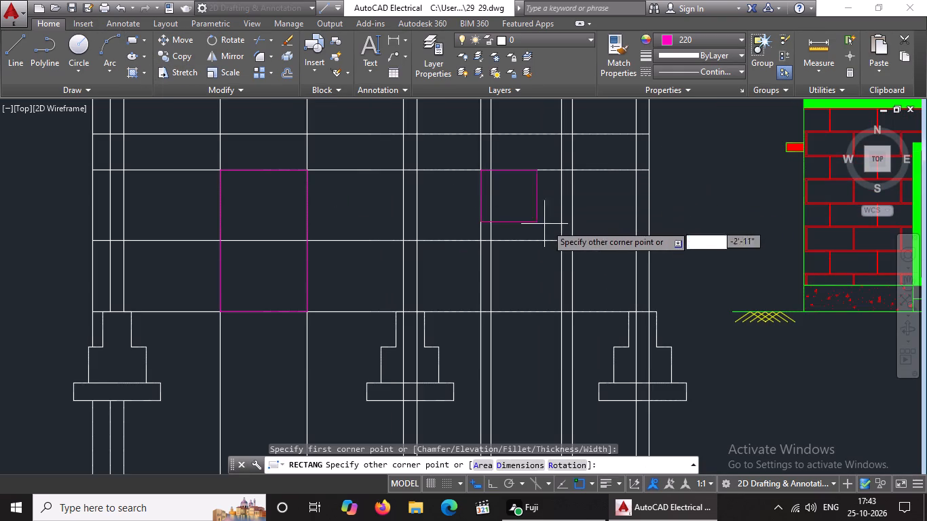
{"action": "scroll", "coordinate": [573, 240], "scroll_direction": "up", "scroll_amount": 2}
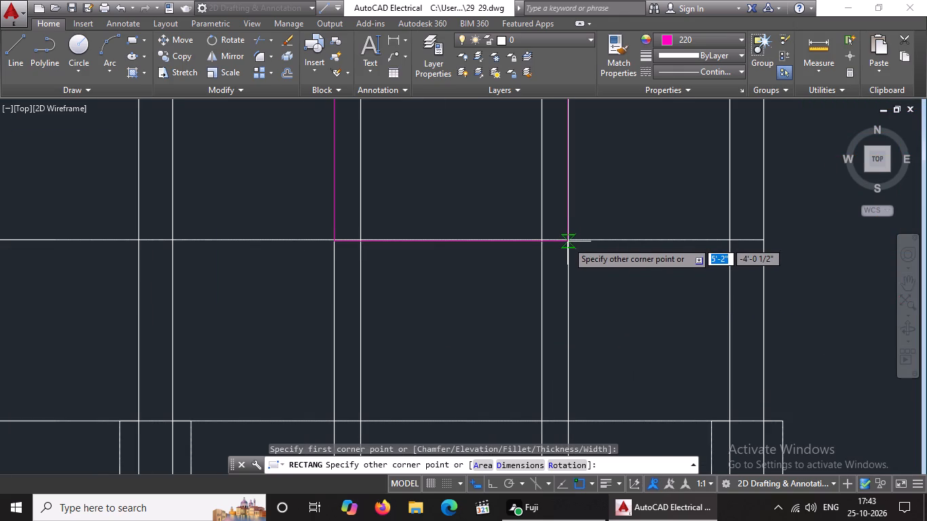
{"action": "left_click", "coordinate": [568, 239]}
{"action": "scroll", "coordinate": [575, 235], "scroll_direction": "down", "scroll_amount": 5}
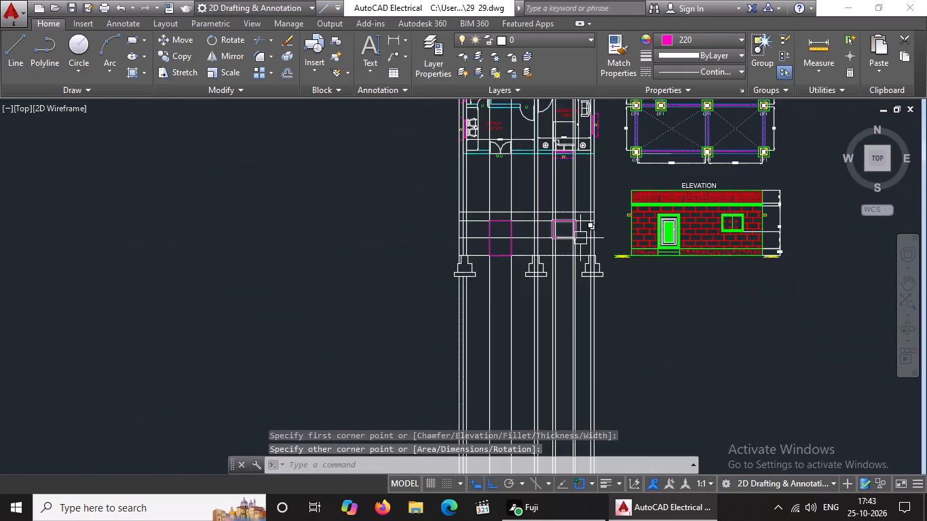
{"action": "key", "text": "Escape"}
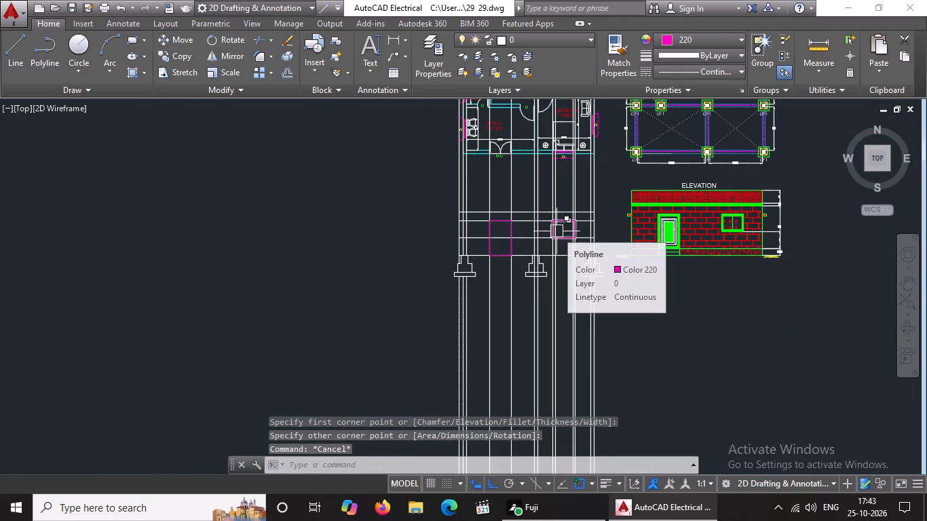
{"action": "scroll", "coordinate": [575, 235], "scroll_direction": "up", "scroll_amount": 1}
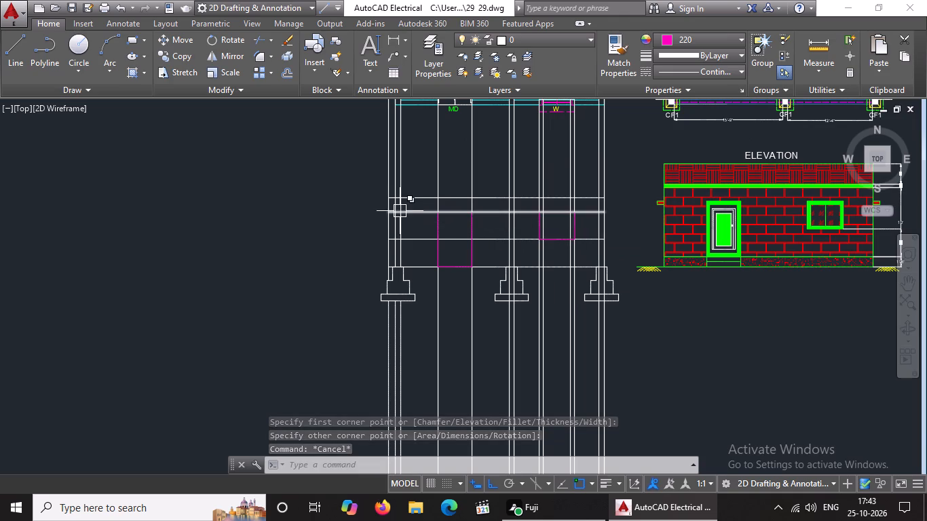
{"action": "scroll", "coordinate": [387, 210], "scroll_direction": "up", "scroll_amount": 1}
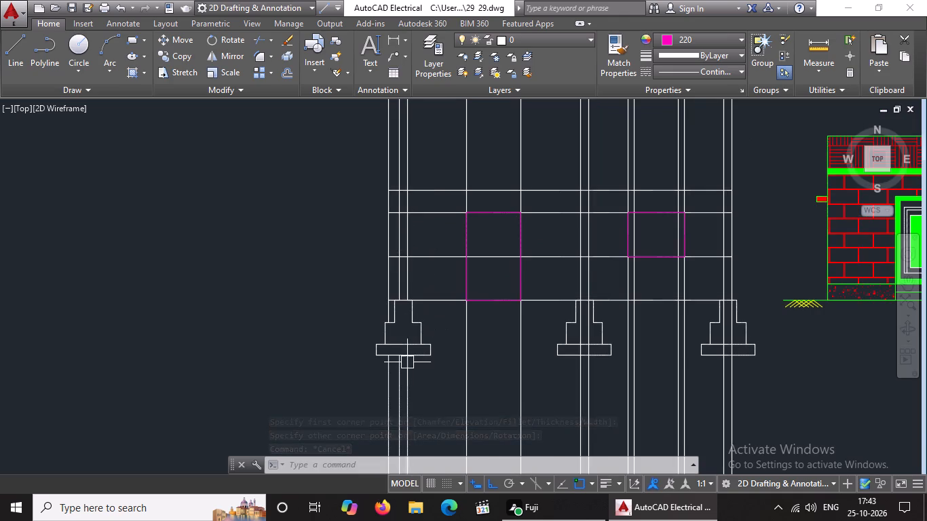
Erase all vertical projection lines running from the plan through the section, including the leftover pieces below the first footing.
{"action": "scroll", "coordinate": [406, 362], "scroll_direction": "up", "scroll_amount": 2}
{"action": "scroll", "coordinate": [408, 347], "scroll_direction": "down", "scroll_amount": 2}
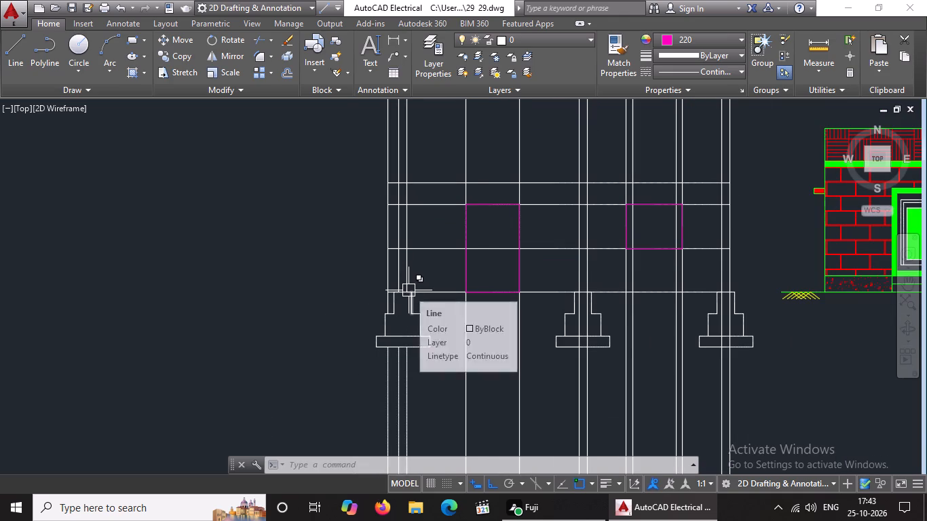
{"action": "scroll", "coordinate": [437, 306], "scroll_direction": "up", "scroll_amount": 1}
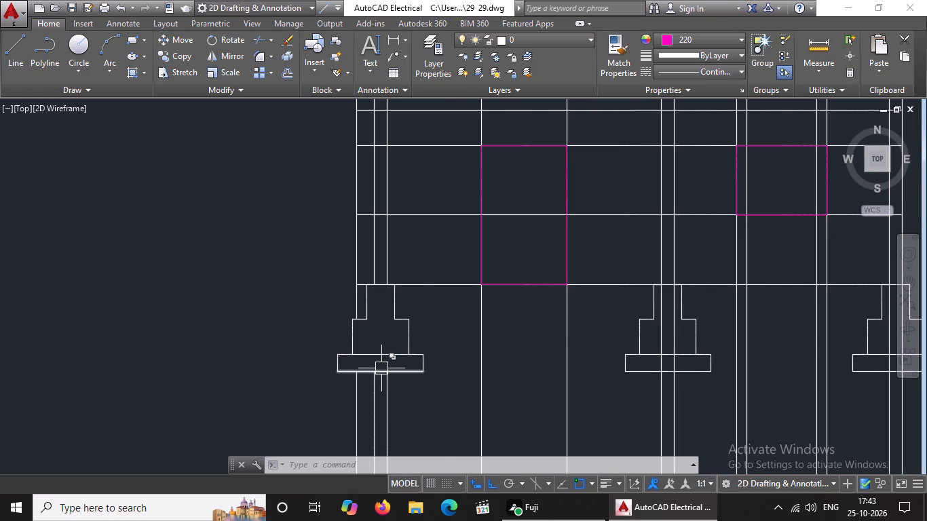
{"action": "scroll", "coordinate": [381, 366], "scroll_direction": "down", "scroll_amount": 1}
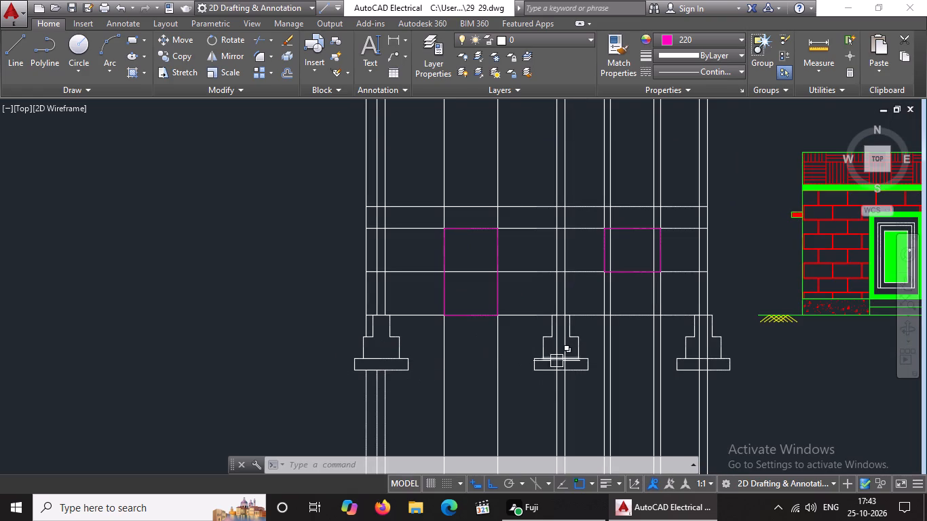
{"action": "scroll", "coordinate": [505, 349], "scroll_direction": "down", "scroll_amount": 2}
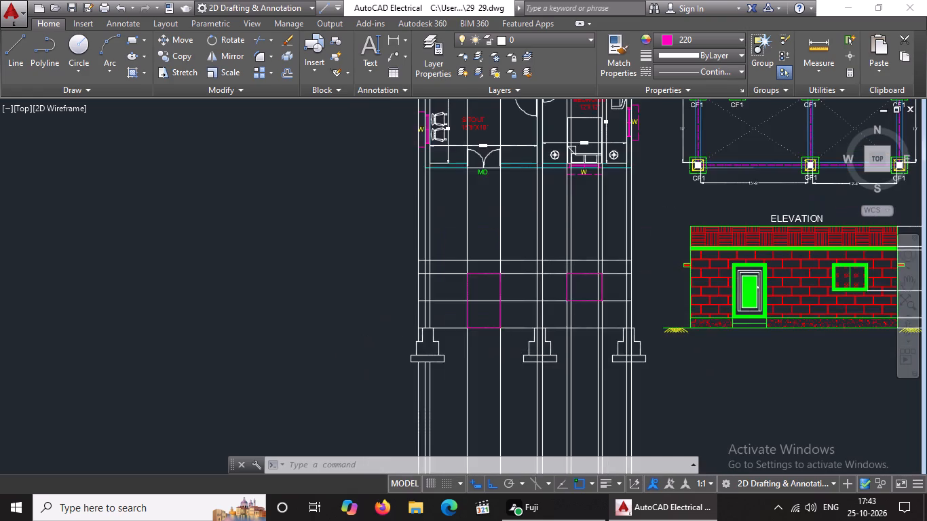
{"action": "left_click", "coordinate": [613, 258]}
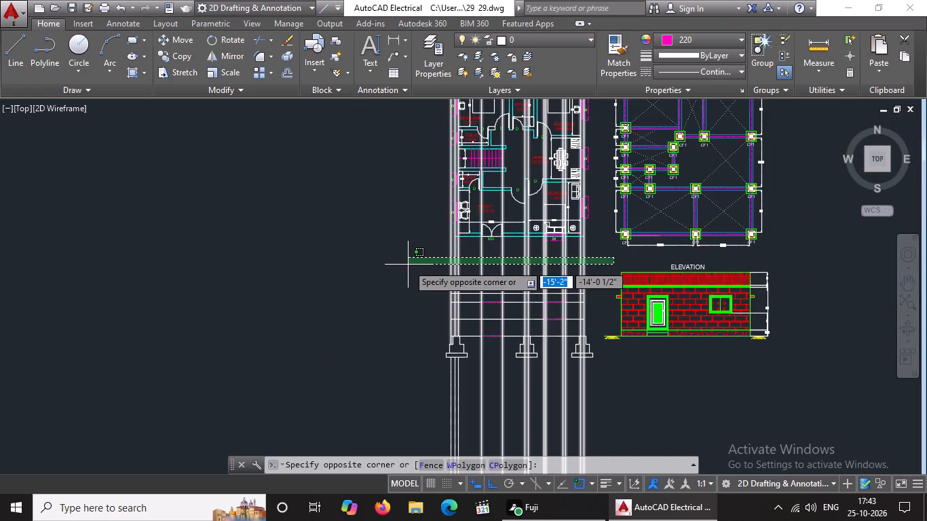
{"action": "left_click", "coordinate": [408, 265]}
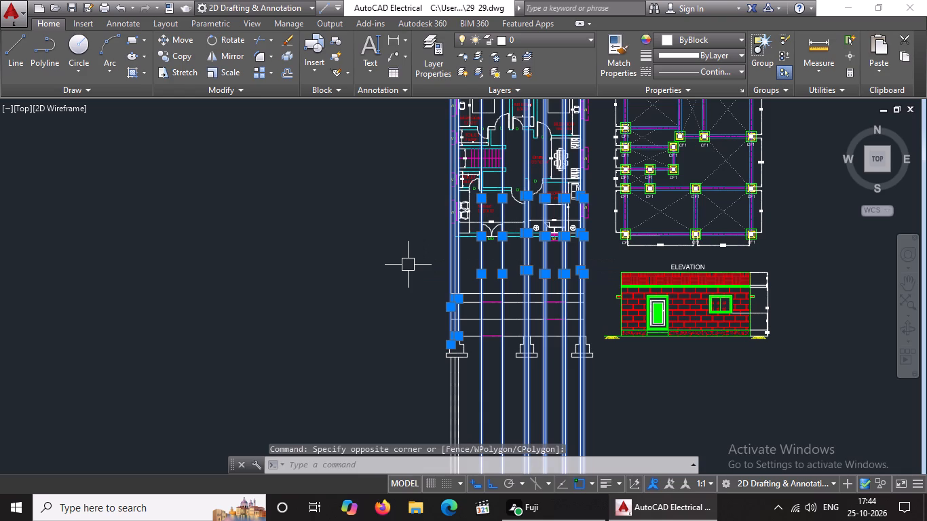
{"action": "key", "text": "Delete"}
{"action": "left_click", "coordinate": [493, 400]}
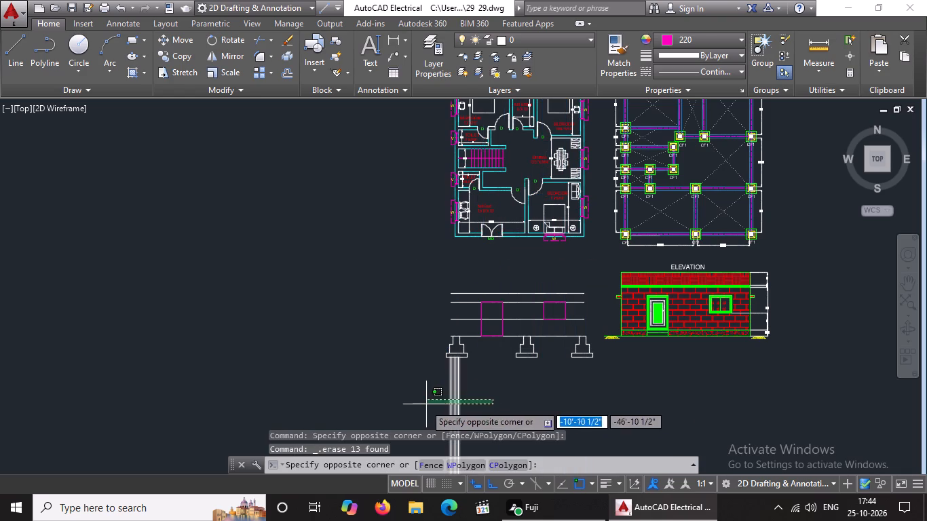
{"action": "left_click", "coordinate": [424, 404]}
{"action": "key", "text": "Delete"}
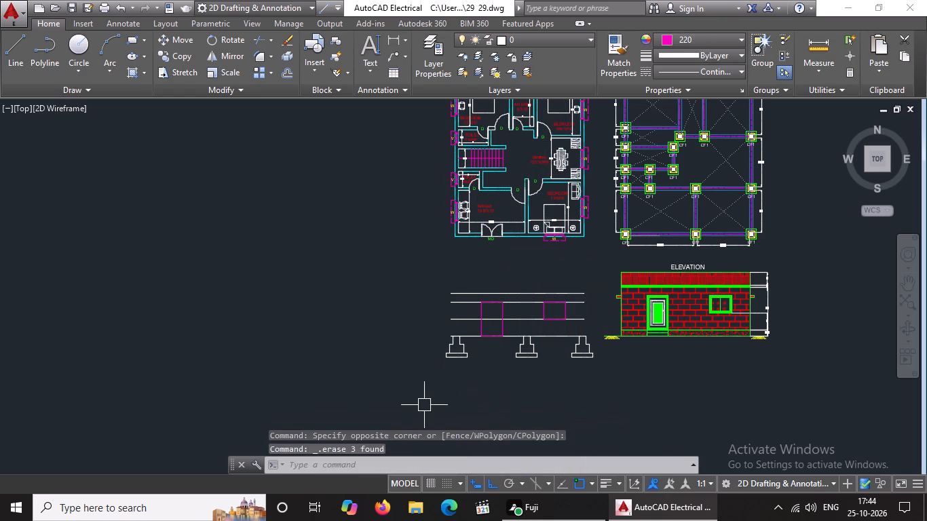
Draw a 10' vertical wall line in colour 220 from the first footing's outer top corner up to the uppermost horizontal line.
{"action": "scroll", "coordinate": [477, 354], "scroll_direction": "up", "scroll_amount": 2}
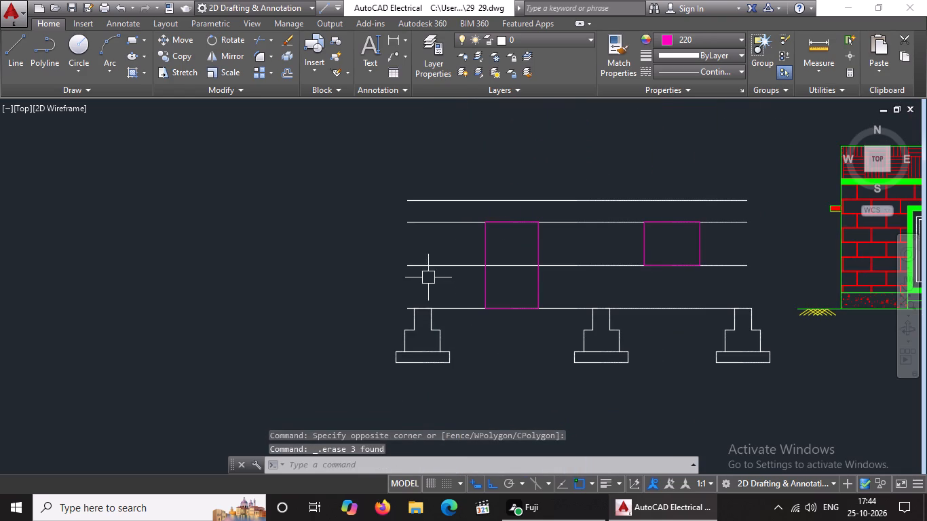
{"action": "middle_click_drag", "start_coordinate": [434, 271], "coordinate": [428, 286]}
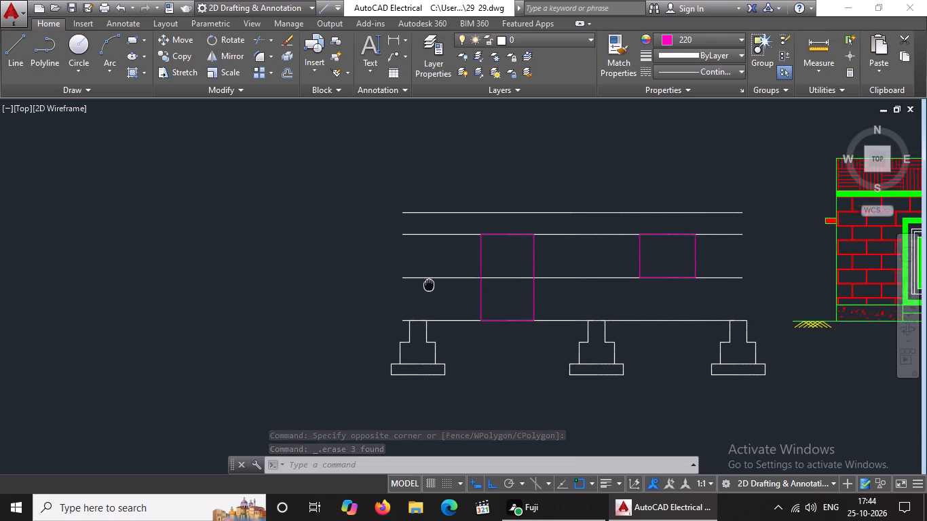
{"action": "middle_click_drag", "start_coordinate": [428, 286], "coordinate": [424, 296]}
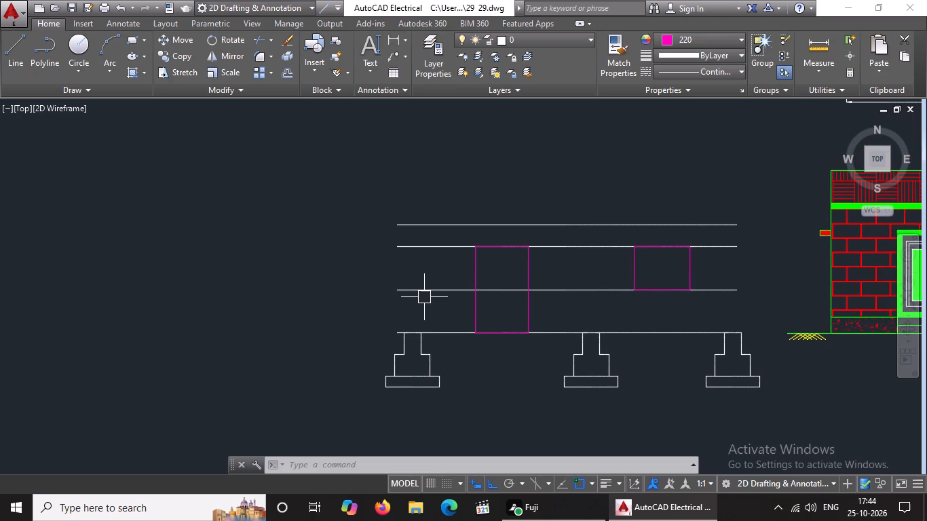
{"action": "scroll", "coordinate": [424, 303], "scroll_direction": "down", "scroll_amount": 2}
{"action": "scroll", "coordinate": [470, 309], "scroll_direction": "up", "scroll_amount": 2}
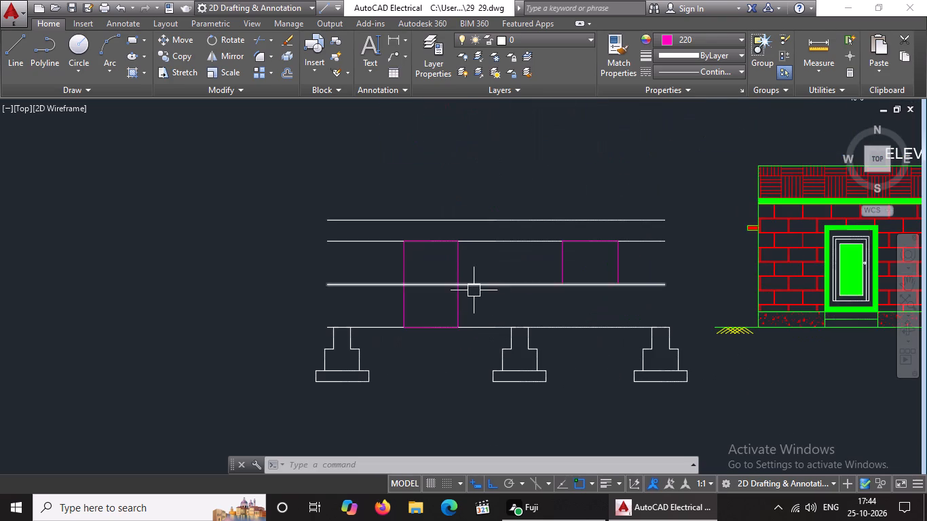
{"action": "scroll", "coordinate": [474, 290], "scroll_direction": "down", "scroll_amount": 3}
{"action": "scroll", "coordinate": [520, 284], "scroll_direction": "up", "scroll_amount": 1}
{"action": "scroll", "coordinate": [401, 278], "scroll_direction": "up", "scroll_amount": 2}
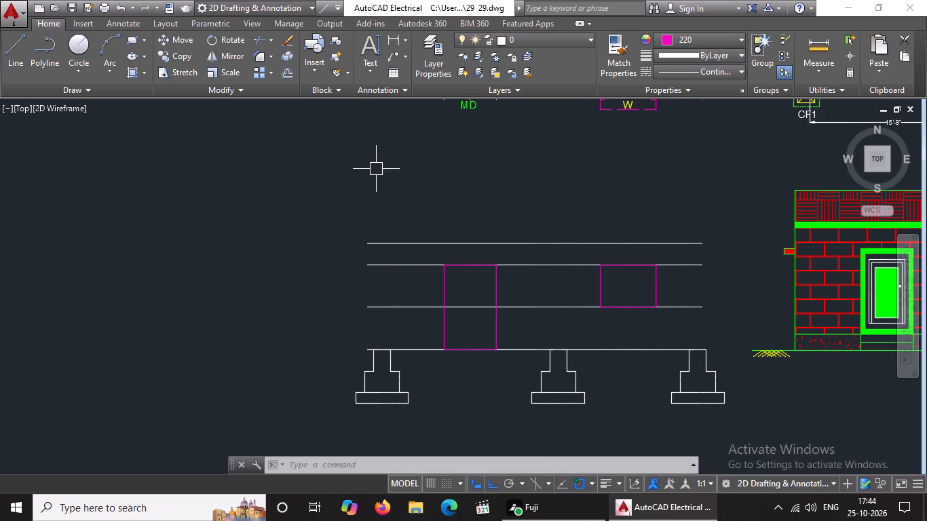
{"action": "left_click", "coordinate": [7, 50]}
{"action": "scroll", "coordinate": [377, 355], "scroll_direction": "up", "scroll_amount": 2}
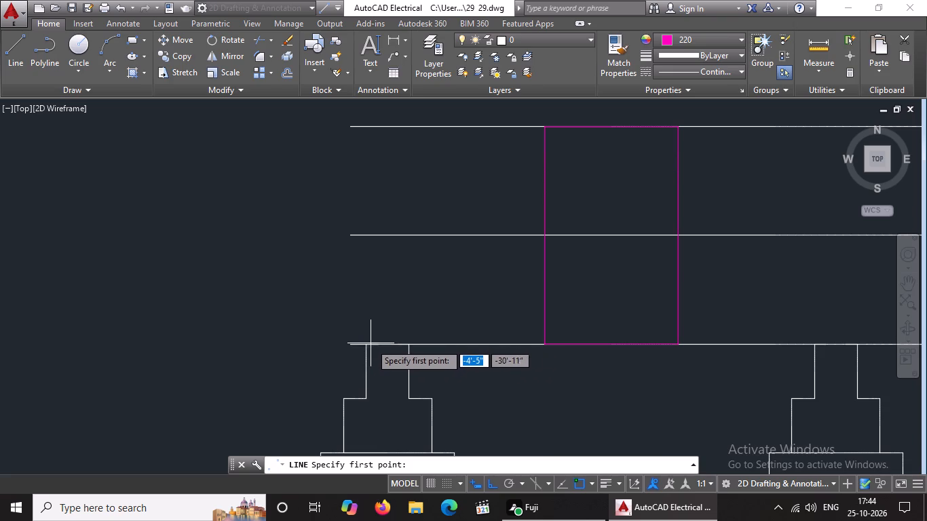
{"action": "scroll", "coordinate": [387, 319], "scroll_direction": "down", "scroll_amount": 2}
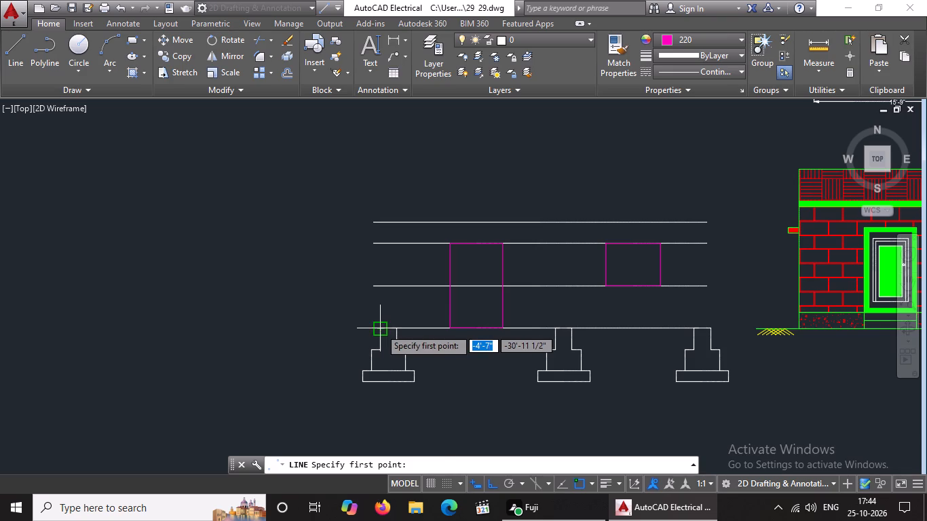
{"action": "left_click_drag", "start_coordinate": [380, 328], "coordinate": [380, 322]}
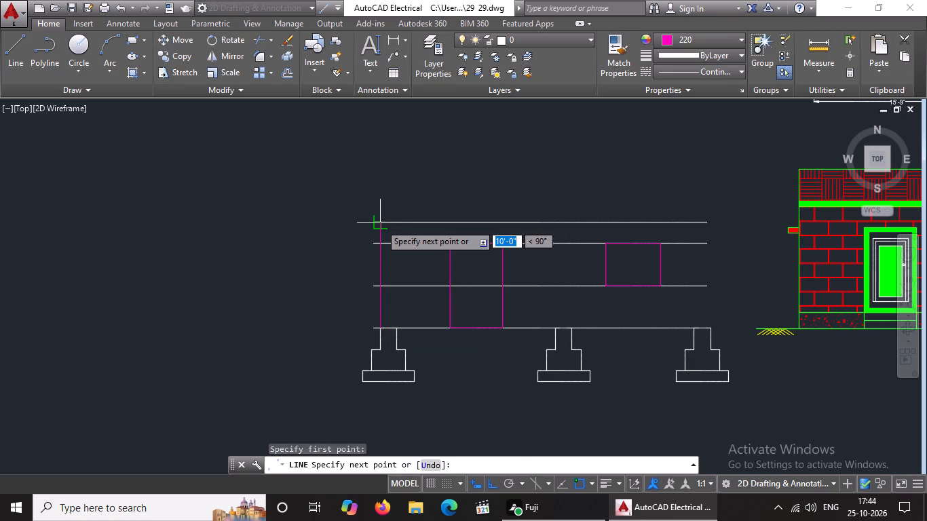
{"action": "left_click", "coordinate": [380, 224]}
{"action": "key", "text": "Escape"}
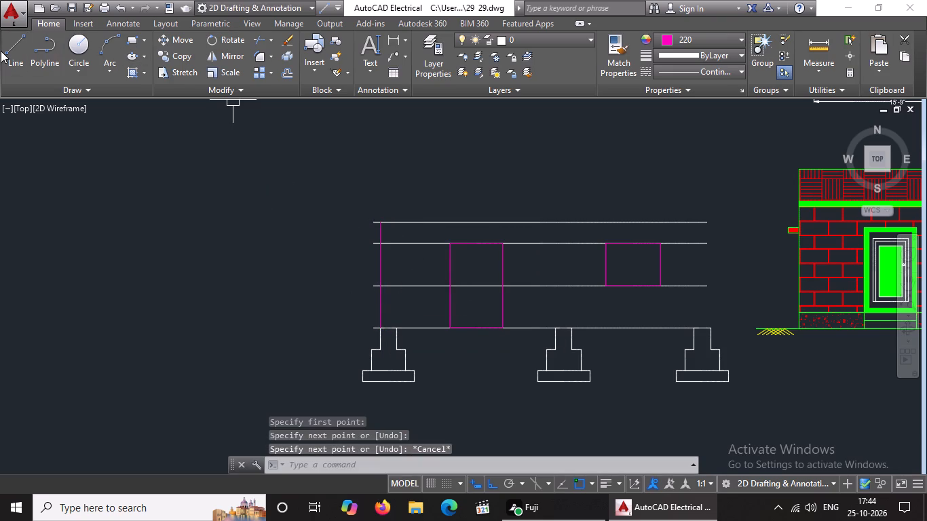
Draw a second 10' vertical wall line from the first footing's inner top corner up to the uppermost horizontal line.
{"action": "left_click", "coordinate": [16, 50]}
{"action": "scroll", "coordinate": [398, 336], "scroll_direction": "up", "scroll_amount": 2}
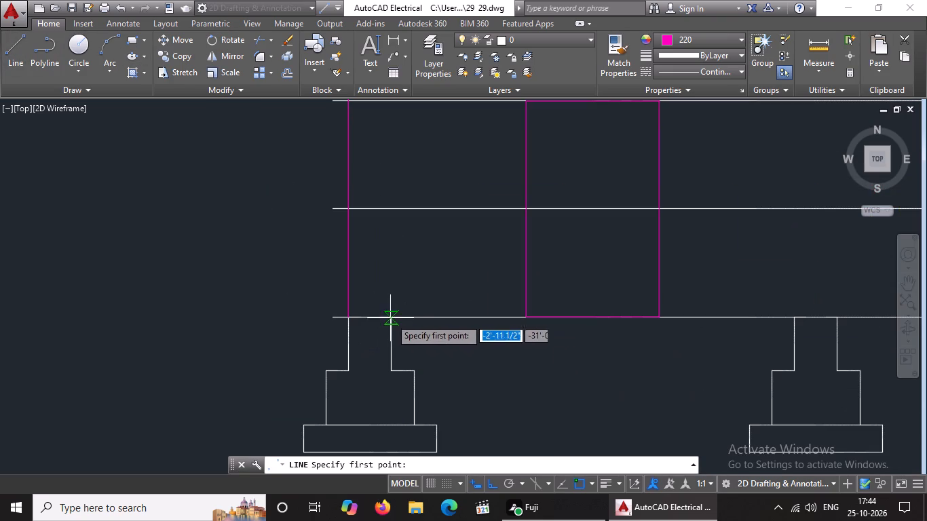
{"action": "left_click", "coordinate": [392, 317]}
{"action": "scroll", "coordinate": [385, 245], "scroll_direction": "down", "scroll_amount": 1}
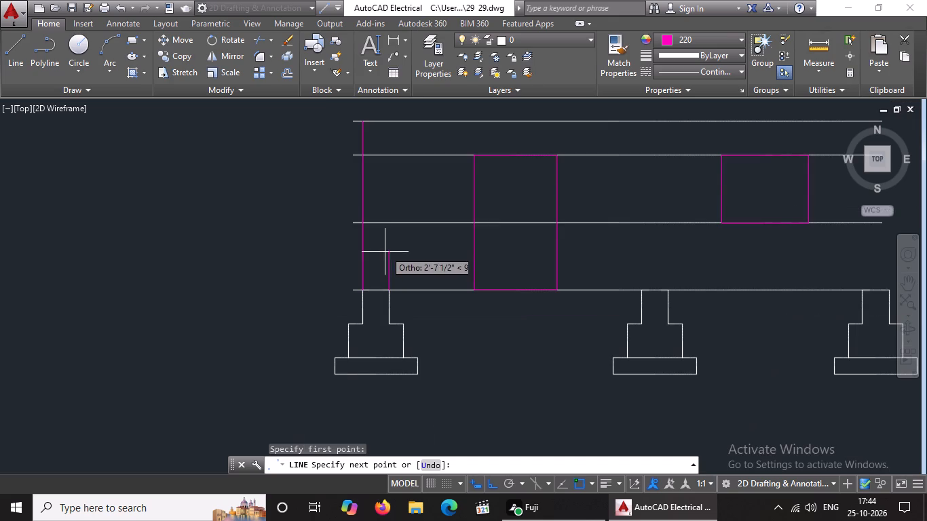
{"action": "left_click", "coordinate": [390, 120]}
{"action": "key", "text": "Escape"}
Erase the horizontal construction line at window sill level, 4' above the base line.
{"action": "scroll", "coordinate": [411, 155], "scroll_direction": "down", "scroll_amount": 2}
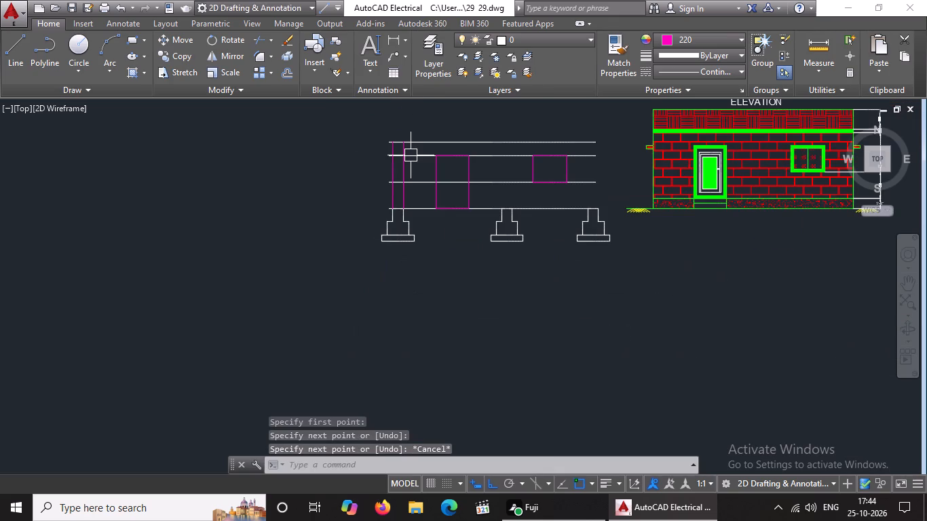
{"action": "scroll", "coordinate": [423, 149], "scroll_direction": "down", "scroll_amount": 1}
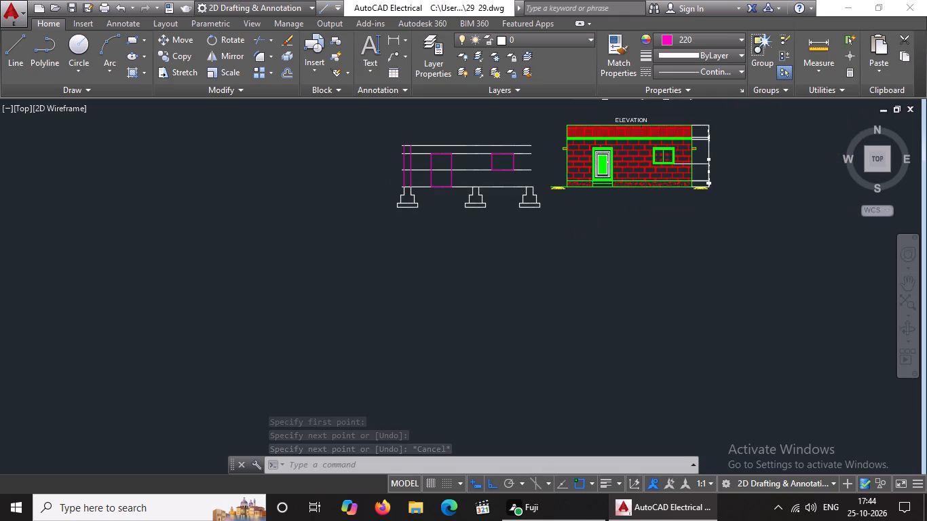
{"action": "scroll", "coordinate": [423, 149], "scroll_direction": "down", "scroll_amount": 1}
{"action": "scroll", "coordinate": [476, 150], "scroll_direction": "up", "scroll_amount": 1}
{"action": "scroll", "coordinate": [369, 192], "scroll_direction": "up", "scroll_amount": 3}
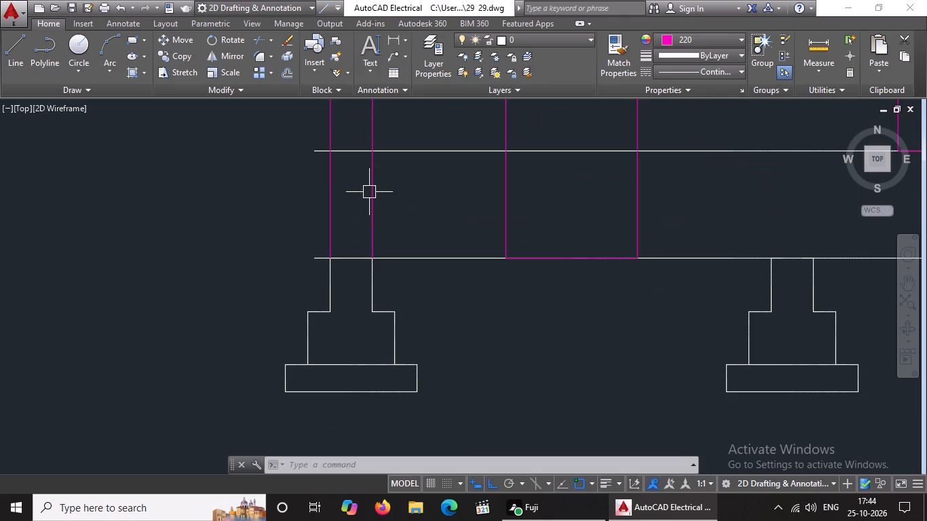
{"action": "scroll", "coordinate": [369, 192], "scroll_direction": "down", "scroll_amount": 2}
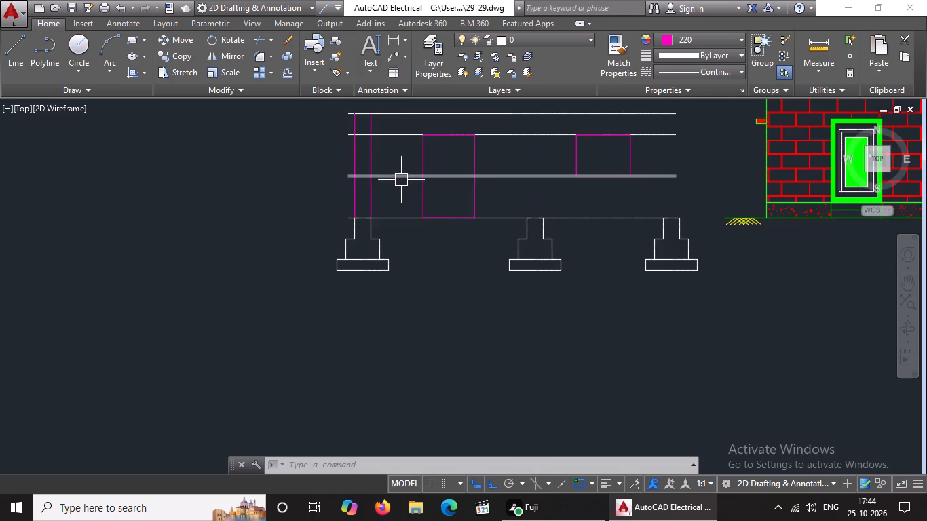
{"action": "left_click", "coordinate": [399, 178]}
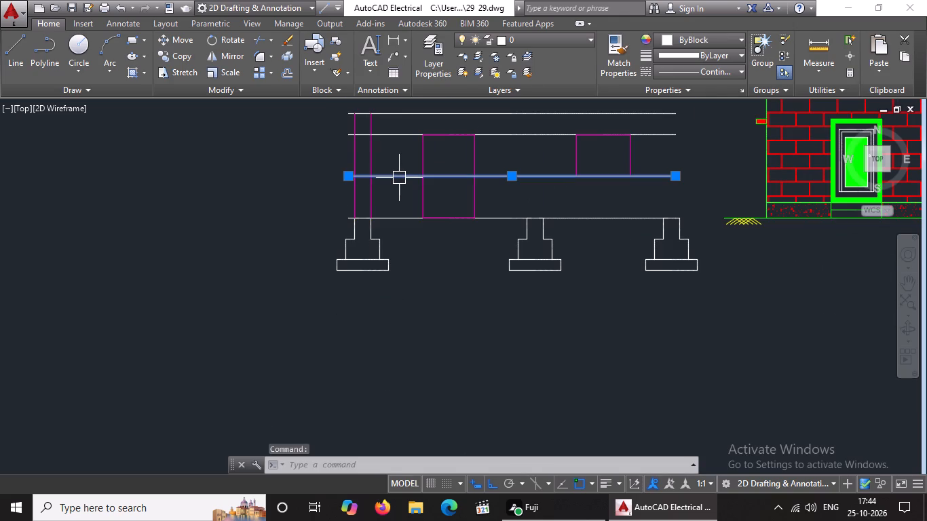
{"action": "key", "text": "Delete"}
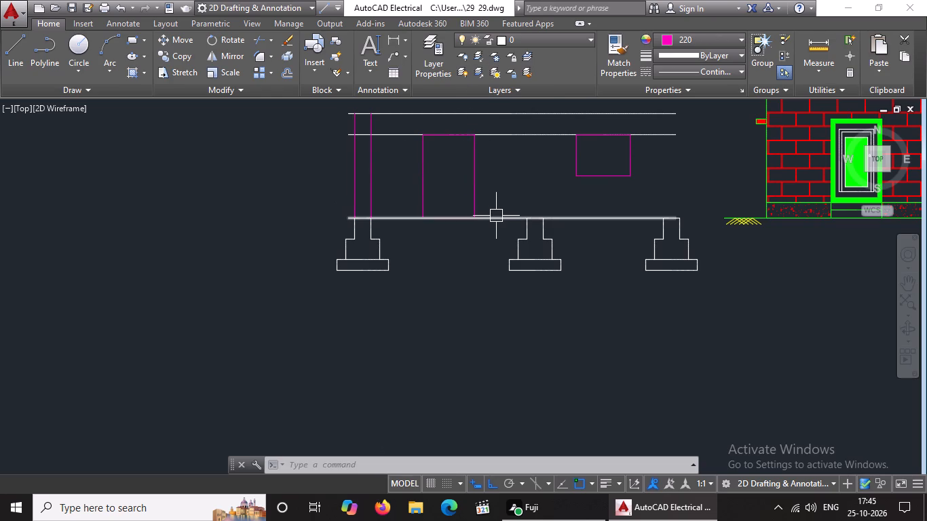
Copy the pair of wall lines onto the middle footing at 16'-6" and the far footing at about 29'-6 1/2".
{"action": "left_click", "coordinate": [337, 102]}
{"action": "left_click", "coordinate": [387, 225]}
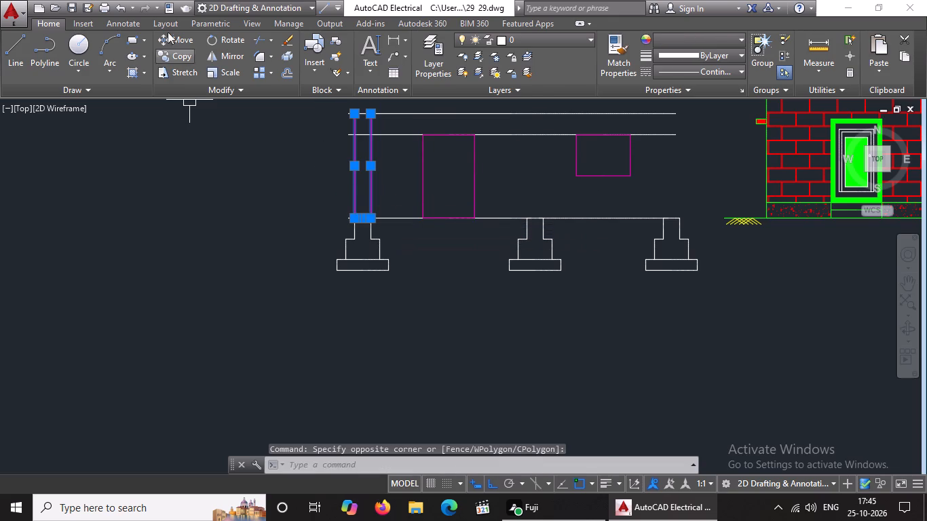
{"action": "left_click", "coordinate": [165, 55]}
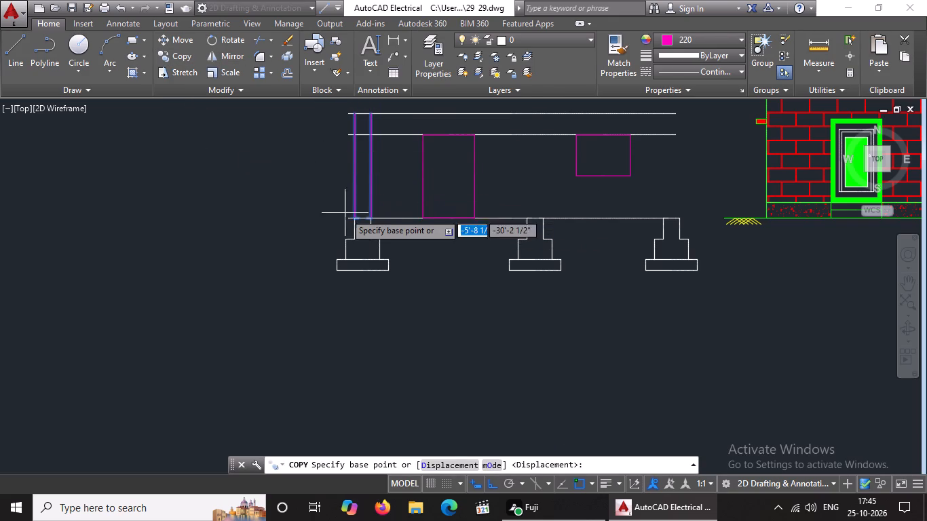
{"action": "scroll", "coordinate": [354, 216], "scroll_direction": "up", "scroll_amount": 2}
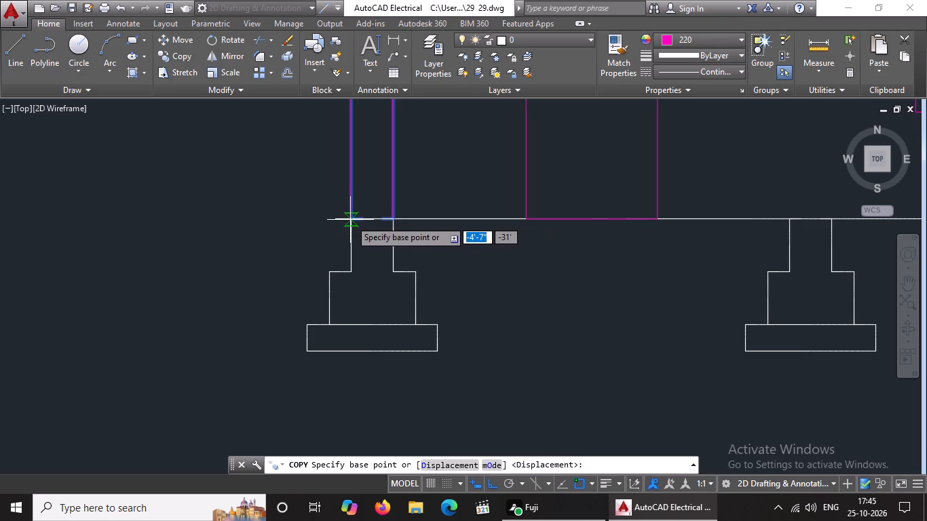
{"action": "left_click", "coordinate": [351, 219]}
{"action": "scroll", "coordinate": [362, 215], "scroll_direction": "down", "scroll_amount": 2}
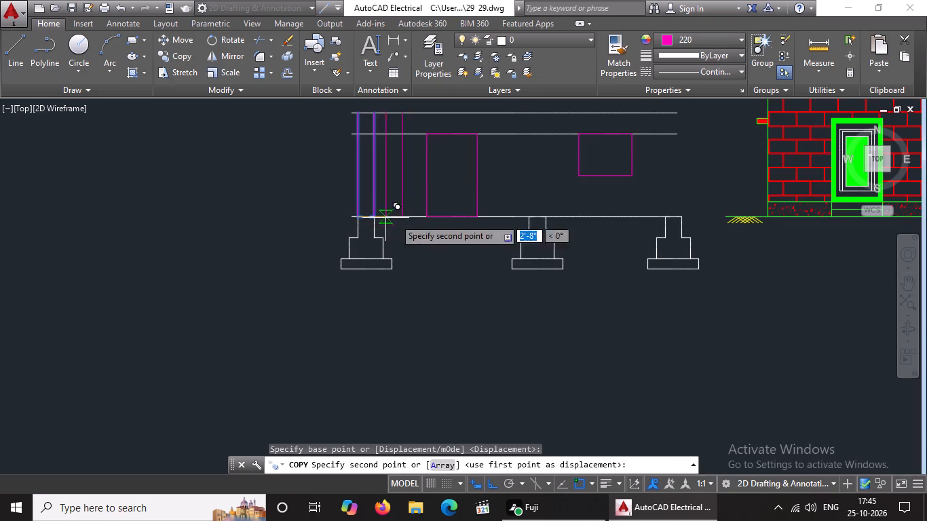
{"action": "scroll", "coordinate": [517, 216], "scroll_direction": "up", "scroll_amount": 3}
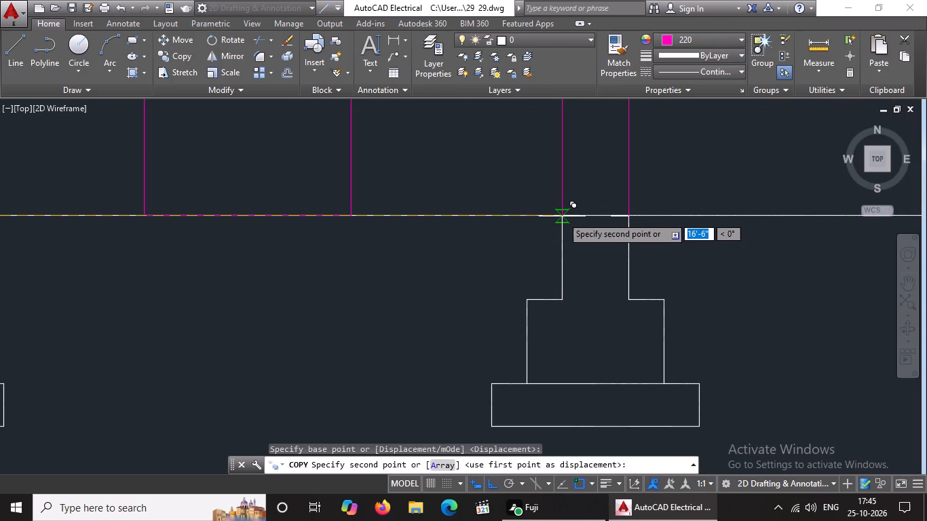
{"action": "left_click", "coordinate": [561, 214]}
{"action": "scroll", "coordinate": [561, 211], "scroll_direction": "down", "scroll_amount": 2}
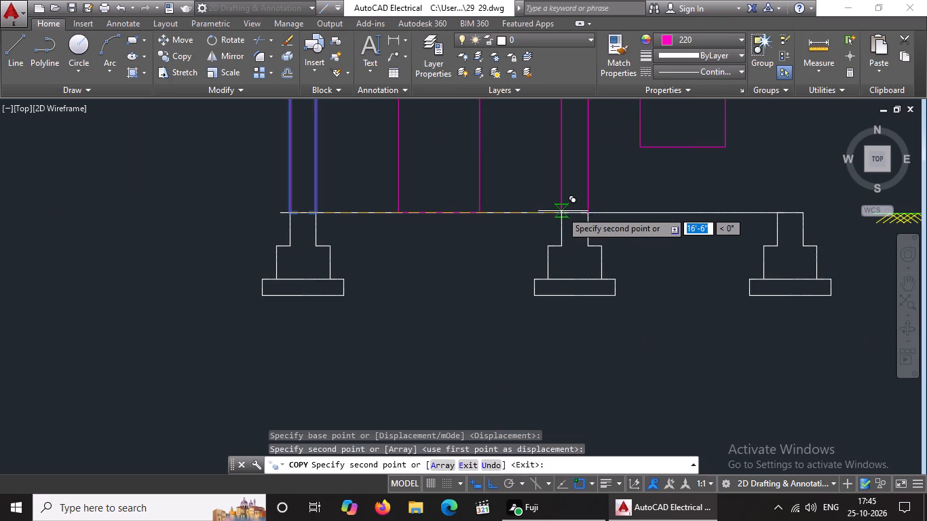
{"action": "scroll", "coordinate": [775, 213], "scroll_direction": "up", "scroll_amount": 3}
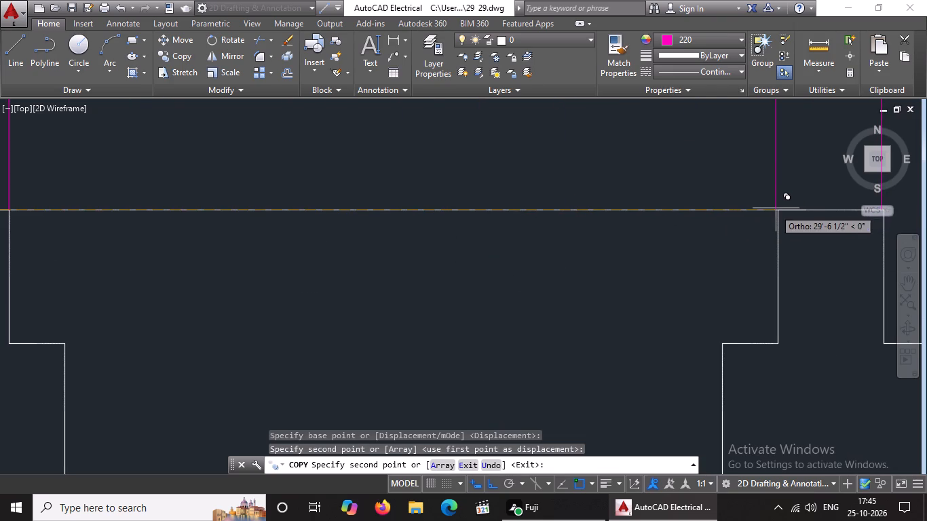
{"action": "left_click", "coordinate": [778, 212]}
{"action": "scroll", "coordinate": [746, 214], "scroll_direction": "down", "scroll_amount": 4}
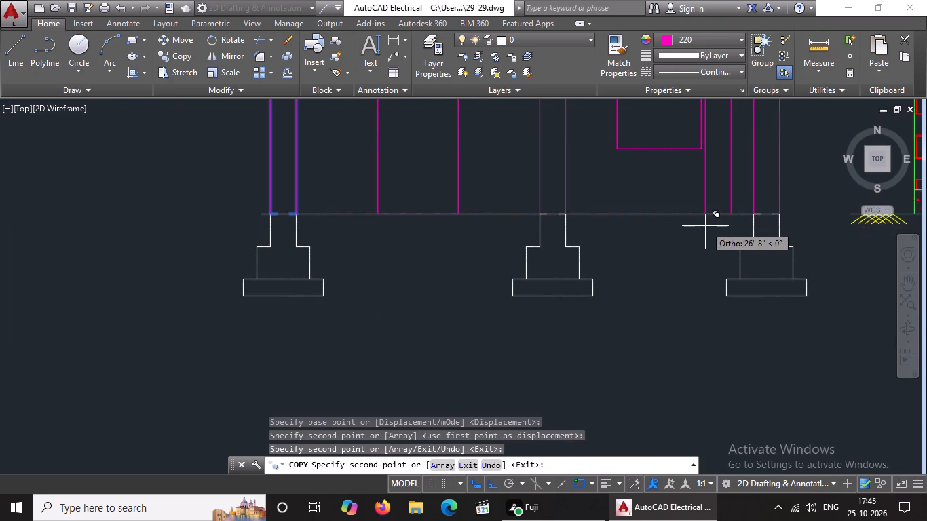
{"action": "scroll", "coordinate": [669, 230], "scroll_direction": "down", "scroll_amount": 4}
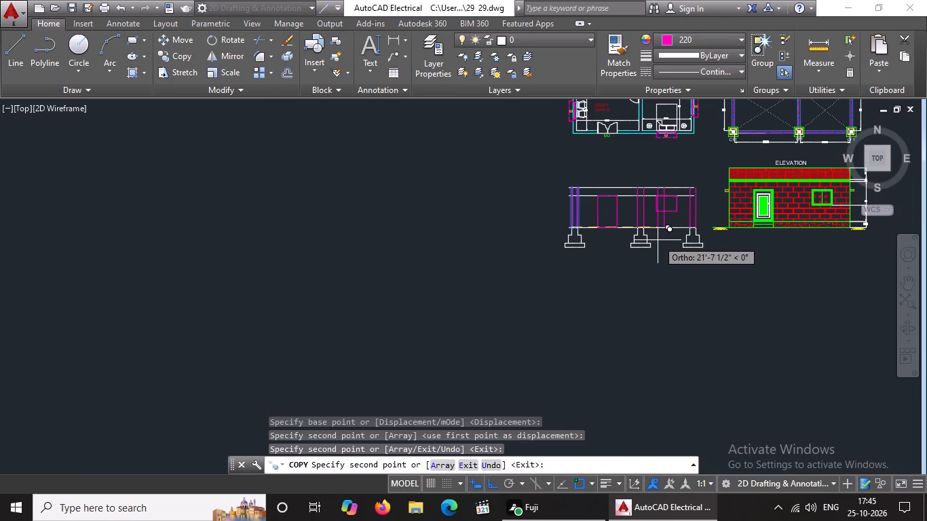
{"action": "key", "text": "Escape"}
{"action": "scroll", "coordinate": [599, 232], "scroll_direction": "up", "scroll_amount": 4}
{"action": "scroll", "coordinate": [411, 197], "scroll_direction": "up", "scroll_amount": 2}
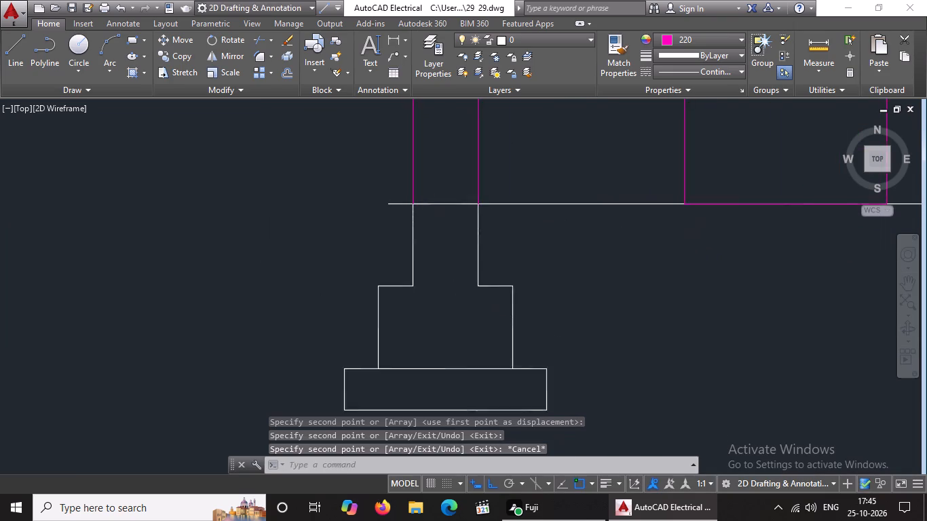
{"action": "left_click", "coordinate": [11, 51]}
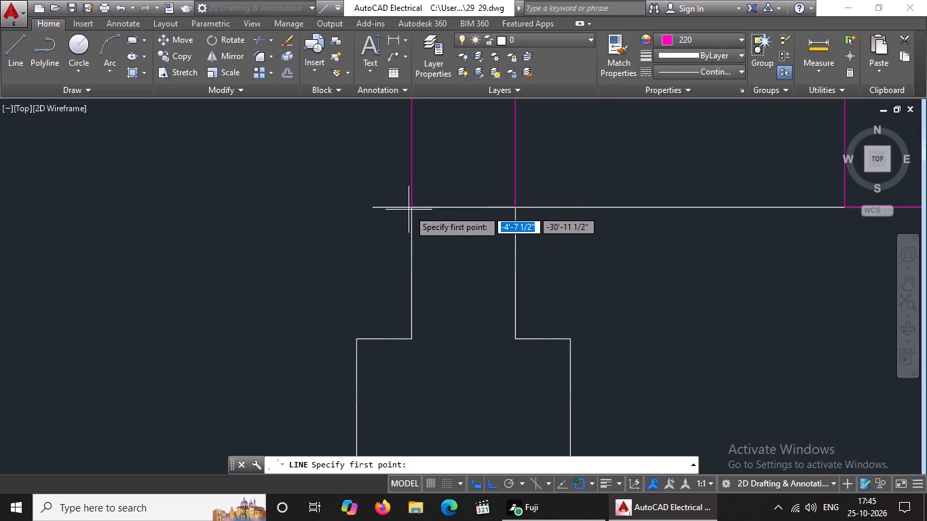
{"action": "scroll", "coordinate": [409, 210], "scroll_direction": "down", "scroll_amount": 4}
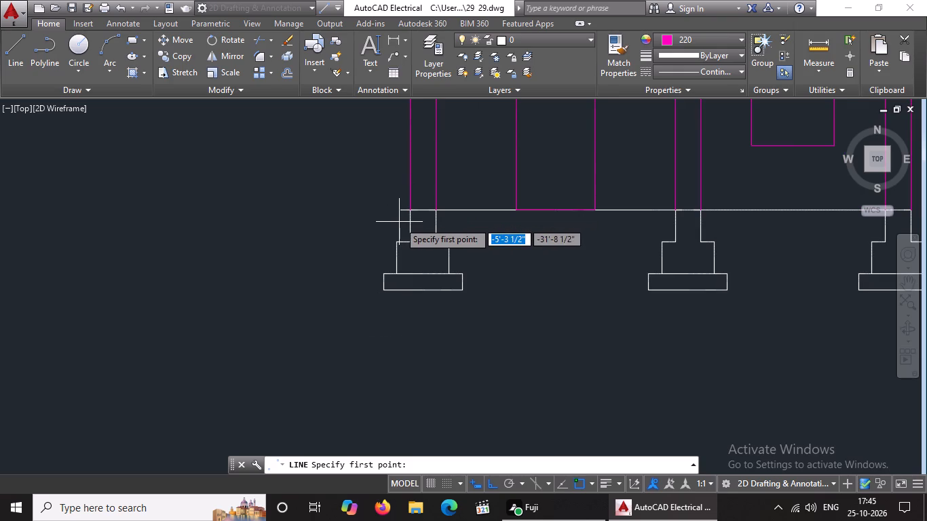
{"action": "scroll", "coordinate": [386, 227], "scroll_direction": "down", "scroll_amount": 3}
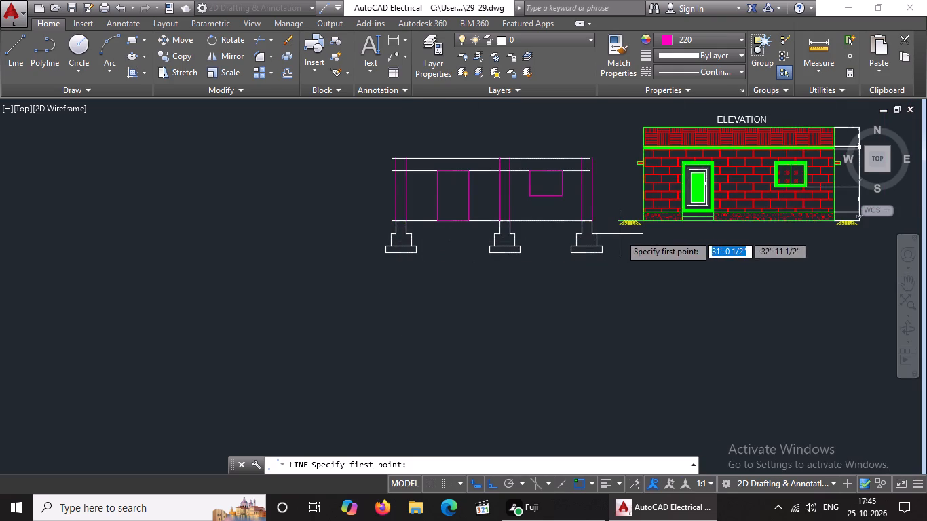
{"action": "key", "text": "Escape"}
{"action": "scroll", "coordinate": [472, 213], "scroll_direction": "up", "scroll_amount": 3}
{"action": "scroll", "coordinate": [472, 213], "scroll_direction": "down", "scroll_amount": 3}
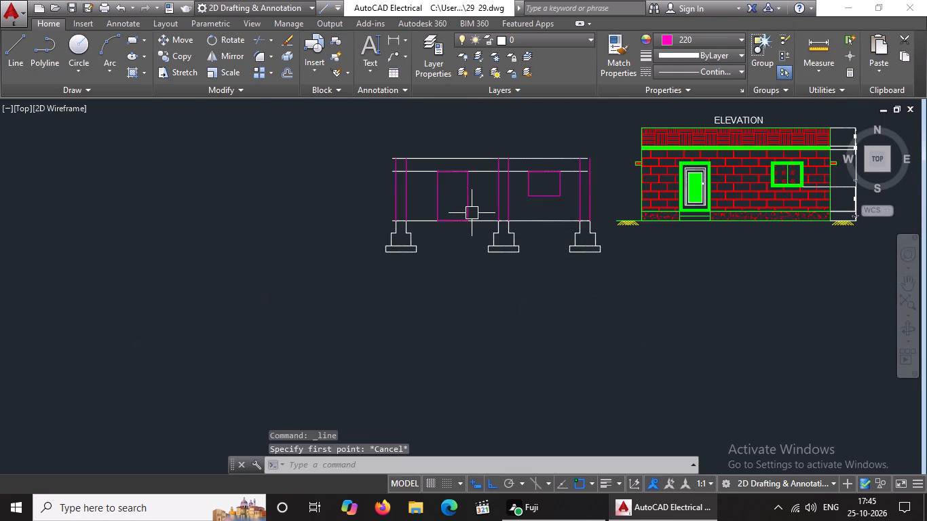
Move the whole sectional view, including footings, walls, door and window, straight up closer beneath the floor plan.
{"action": "middle_click_drag", "start_coordinate": [513, 215], "coordinate": [459, 230]}
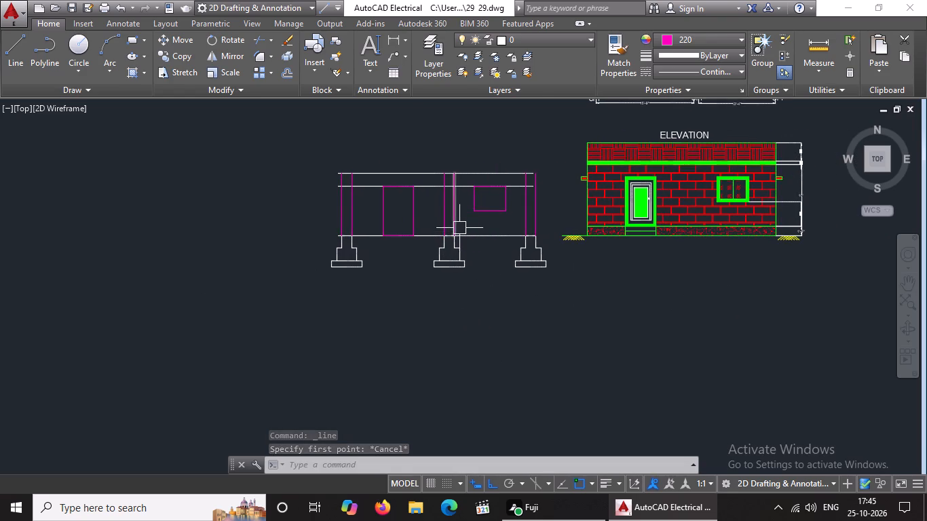
{"action": "scroll", "coordinate": [459, 228], "scroll_direction": "down", "scroll_amount": 2}
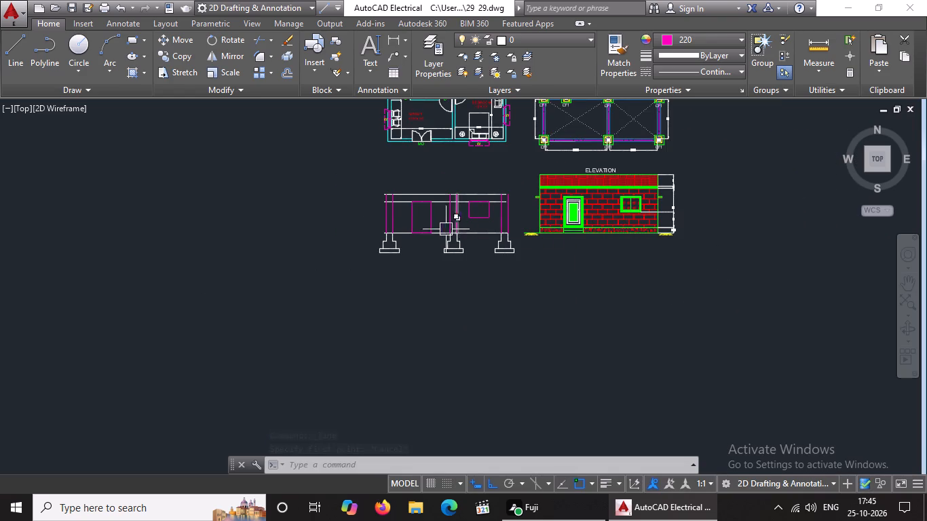
{"action": "left_click", "coordinate": [338, 171]}
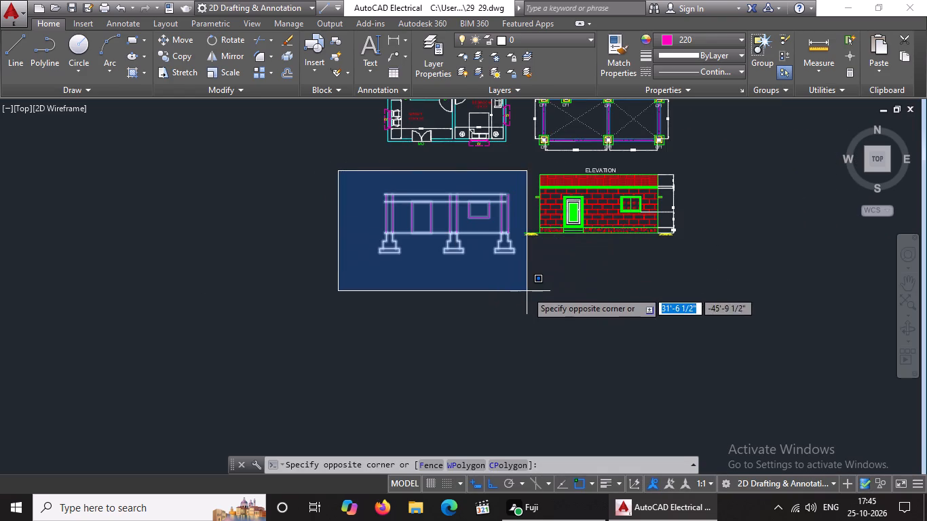
{"action": "left_click", "coordinate": [519, 278]}
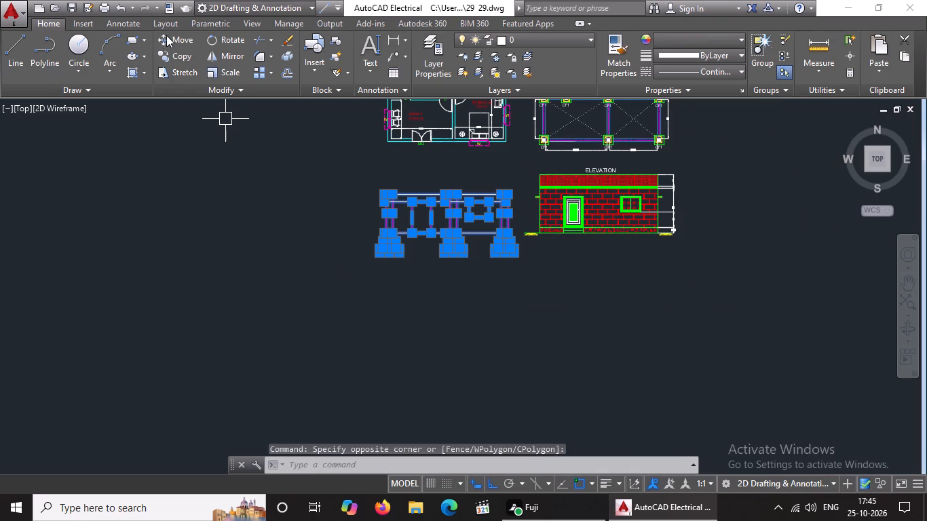
{"action": "left_click", "coordinate": [172, 38]}
{"action": "left_click", "coordinate": [442, 218]}
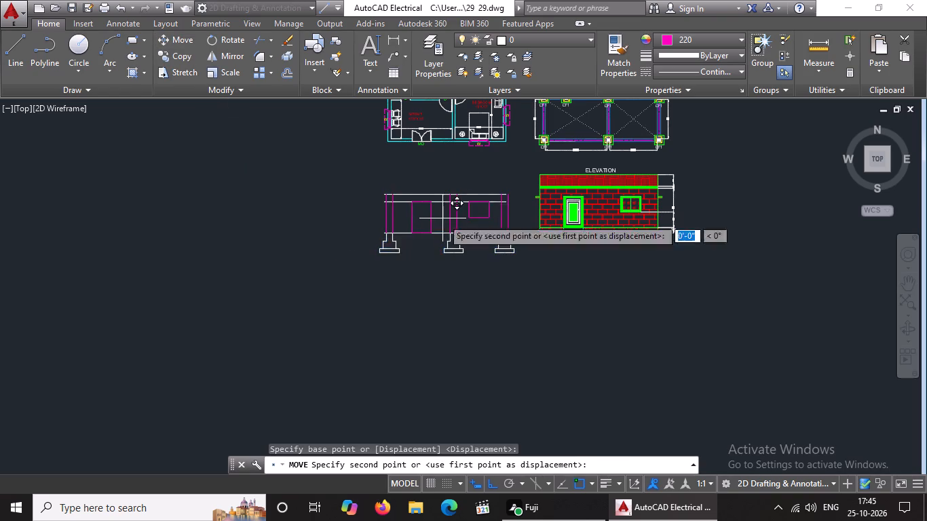
{"action": "left_click", "coordinate": [437, 189]}
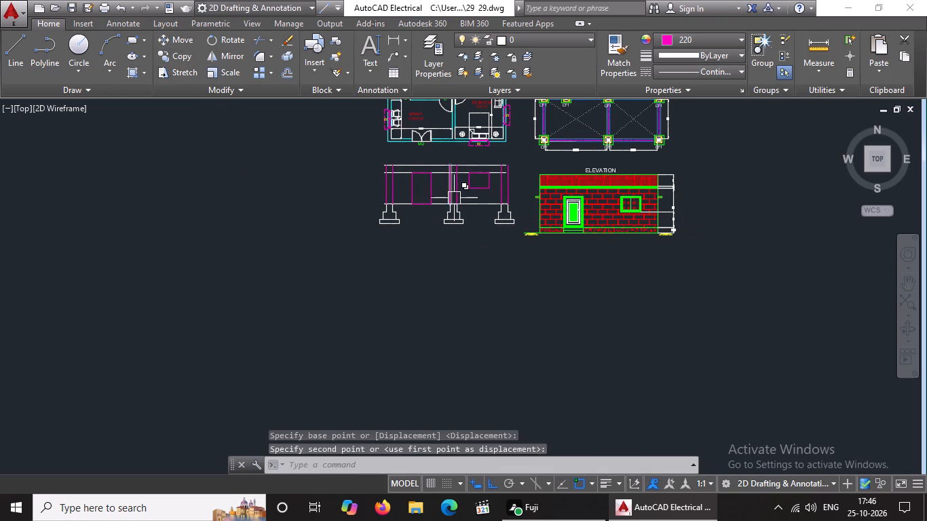
{"action": "scroll", "coordinate": [458, 198], "scroll_direction": "down", "scroll_amount": 1}
{"action": "scroll", "coordinate": [457, 165], "scroll_direction": "up", "scroll_amount": 2}
{"action": "key", "text": "Escape"}
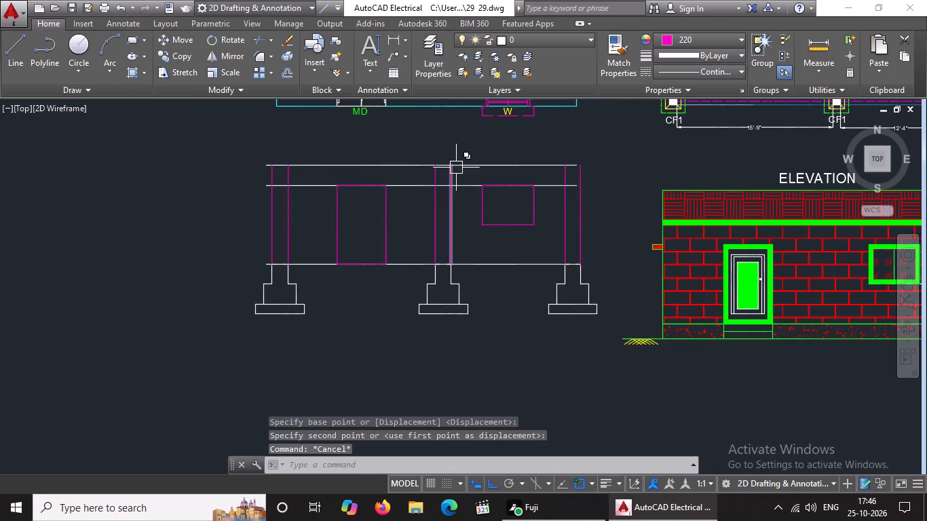
Modify the Standard dimension style to use red dimension lines and yellow extension lines.
{"action": "scroll", "coordinate": [456, 168], "scroll_direction": "down", "scroll_amount": 3}
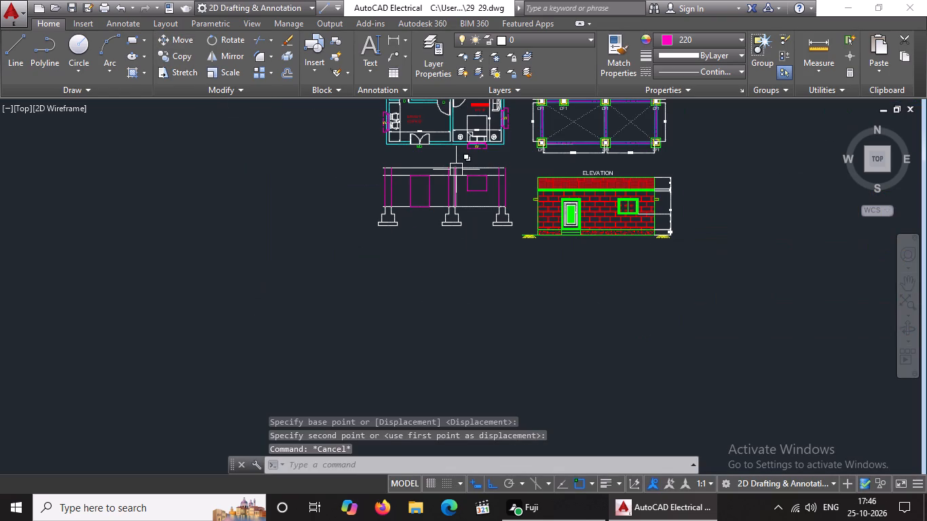
{"action": "middle_click_drag", "start_coordinate": [458, 170], "coordinate": [455, 197]}
{"action": "scroll", "coordinate": [456, 191], "scroll_direction": "down", "scroll_amount": 1}
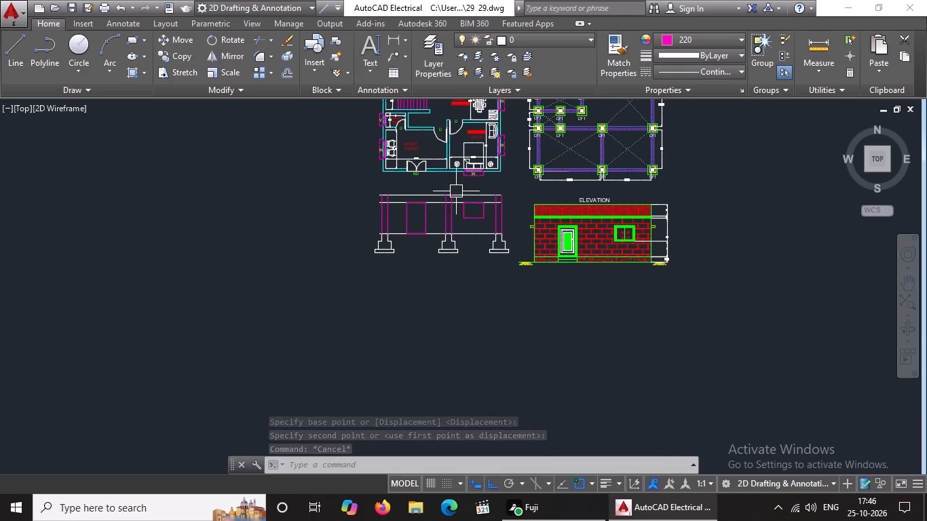
{"action": "scroll", "coordinate": [456, 191], "scroll_direction": "down", "scroll_amount": 2}
{"action": "middle_click_drag", "start_coordinate": [537, 182], "coordinate": [510, 256]}
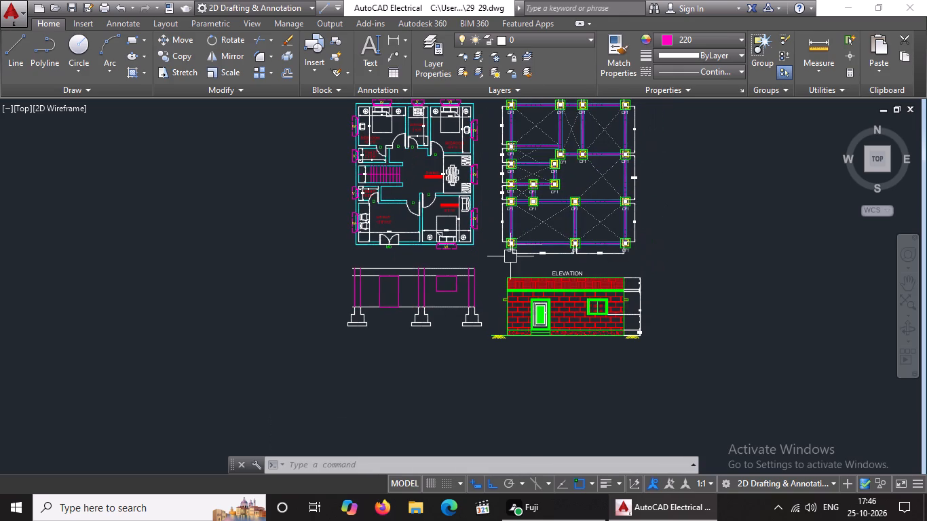
{"action": "key", "text": "Escape"}
{"action": "type", "text": "D"}
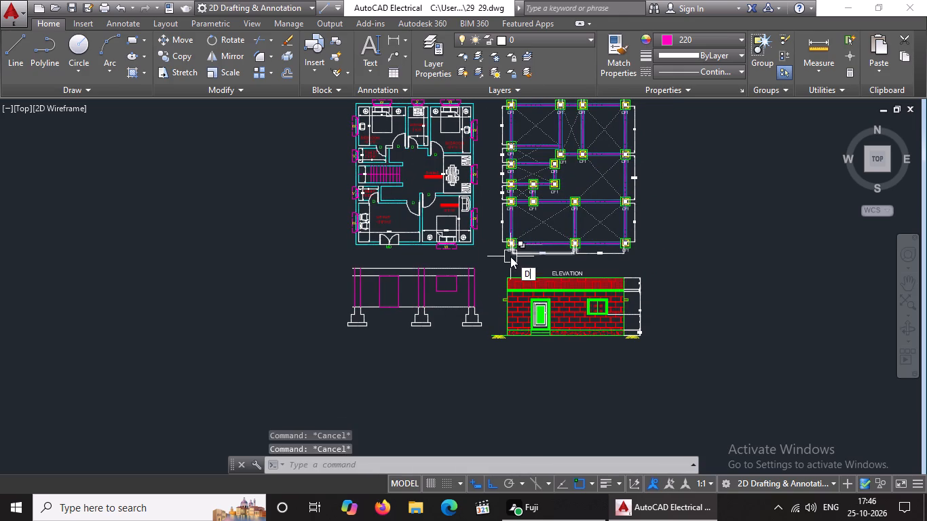
{"action": "key", "text": "space"}
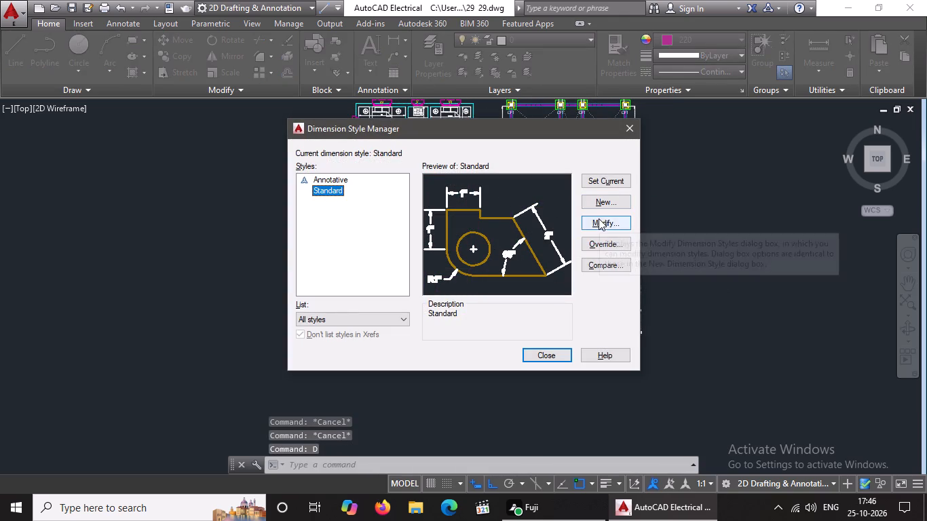
{"action": "left_click", "coordinate": [599, 218]}
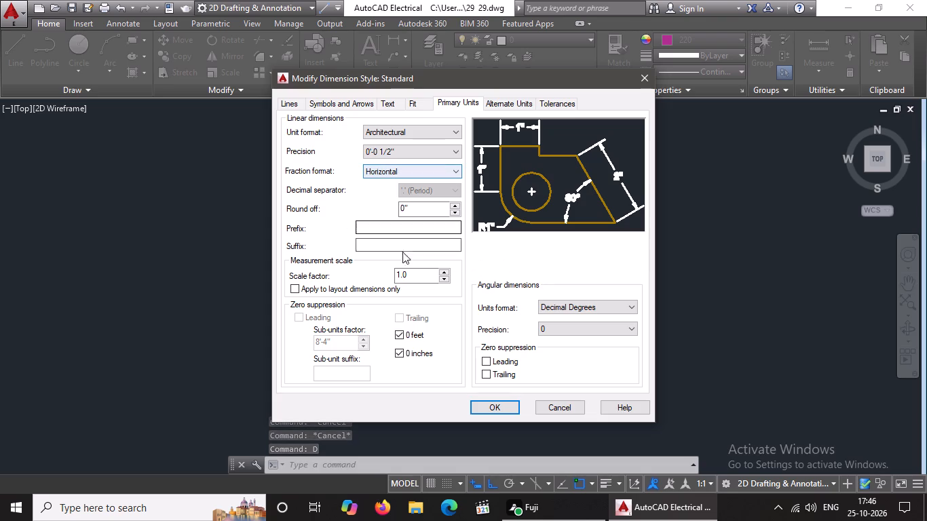
{"action": "left_click", "coordinate": [290, 102]}
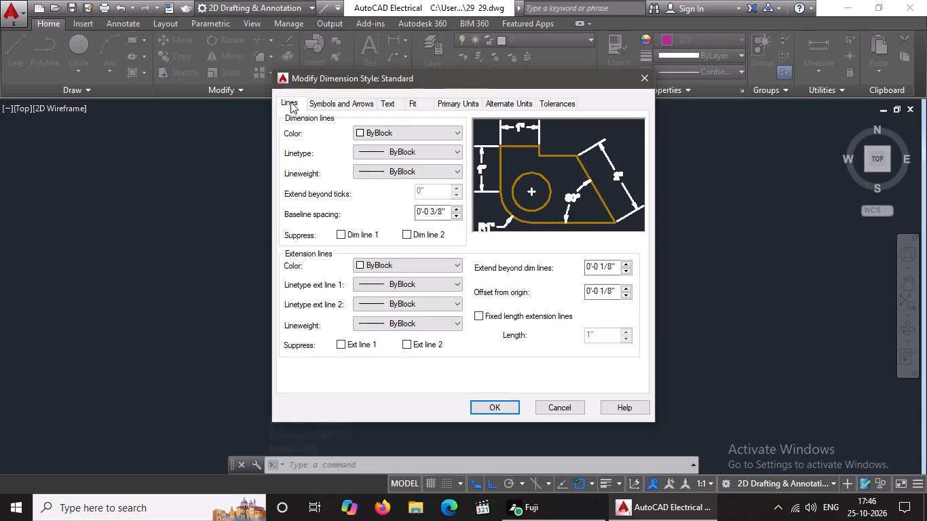
{"action": "left_click", "coordinate": [419, 128]}
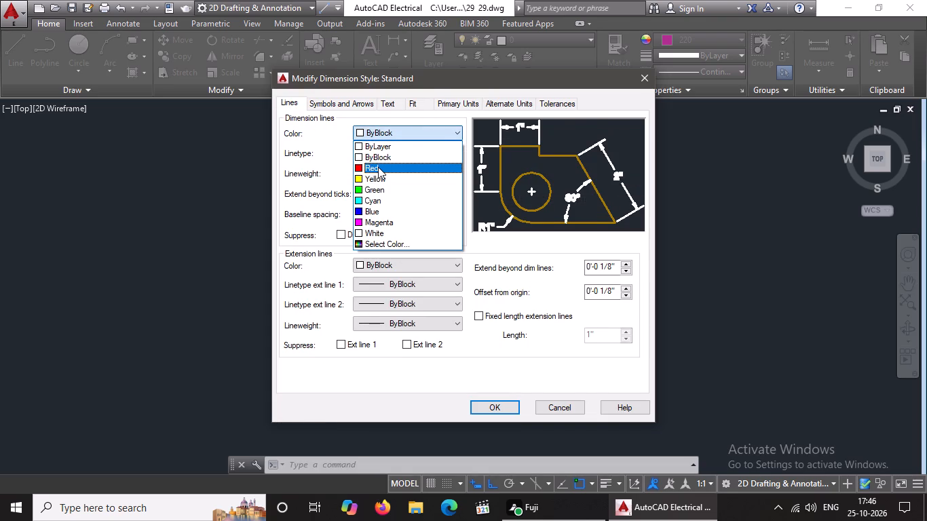
{"action": "left_click", "coordinate": [379, 165]}
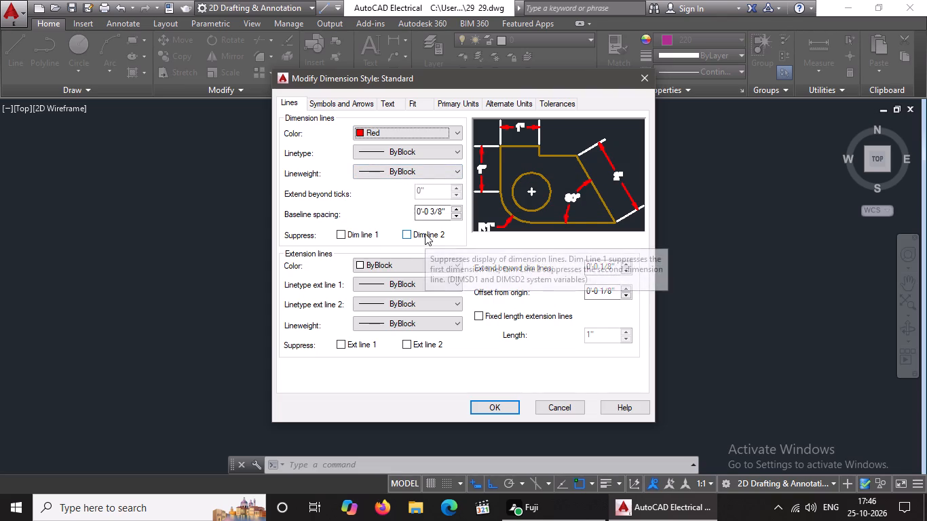
{"action": "left_click", "coordinate": [380, 264]}
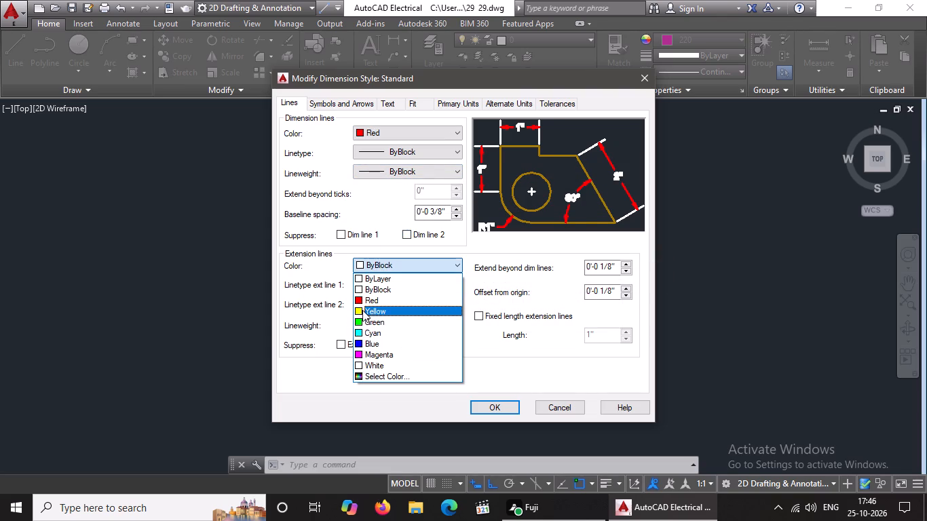
{"action": "left_click", "coordinate": [362, 310]}
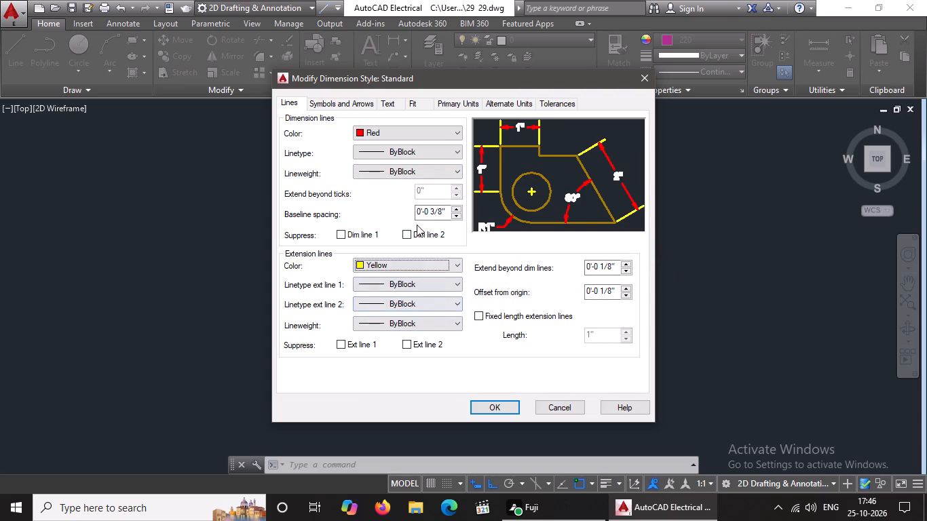
Set the Standard dimension style's text colour to magenta.
{"action": "left_click", "coordinate": [366, 104]}
{"action": "left_click", "coordinate": [389, 101]}
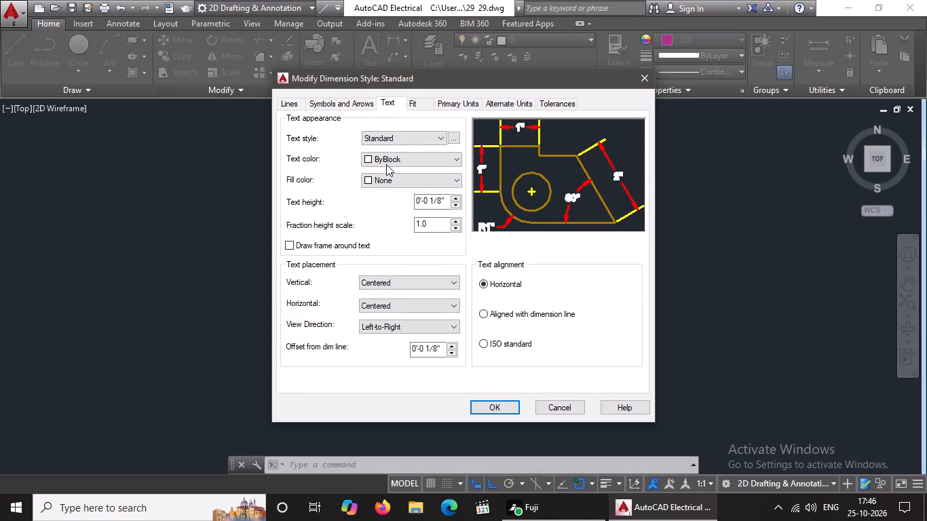
{"action": "left_click", "coordinate": [442, 160]}
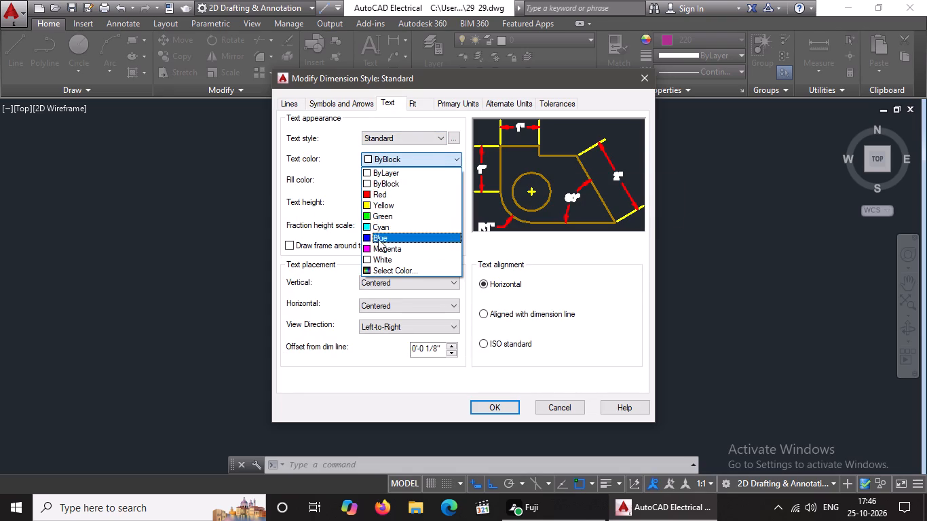
{"action": "left_click", "coordinate": [378, 247]}
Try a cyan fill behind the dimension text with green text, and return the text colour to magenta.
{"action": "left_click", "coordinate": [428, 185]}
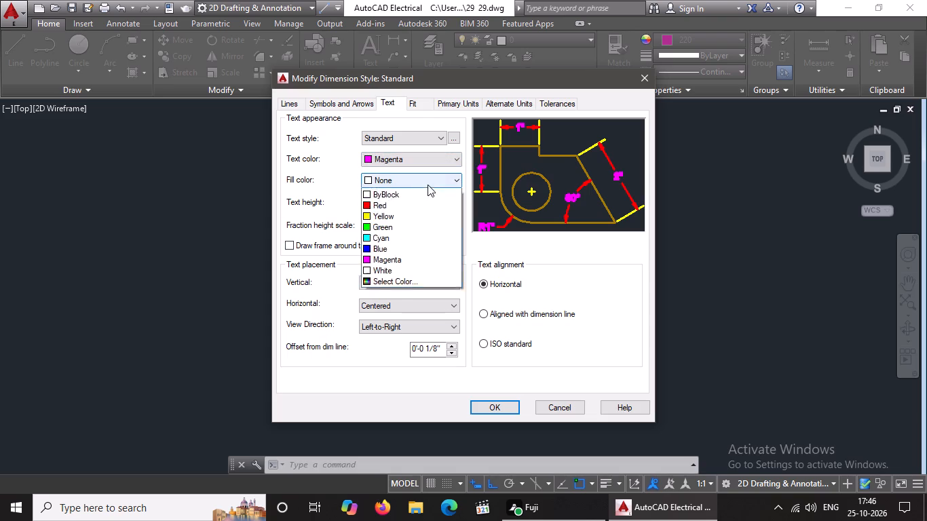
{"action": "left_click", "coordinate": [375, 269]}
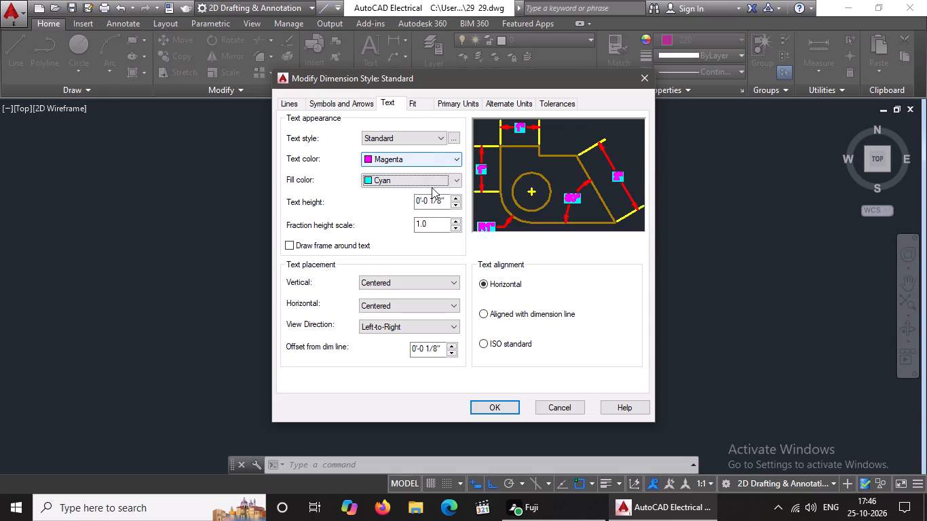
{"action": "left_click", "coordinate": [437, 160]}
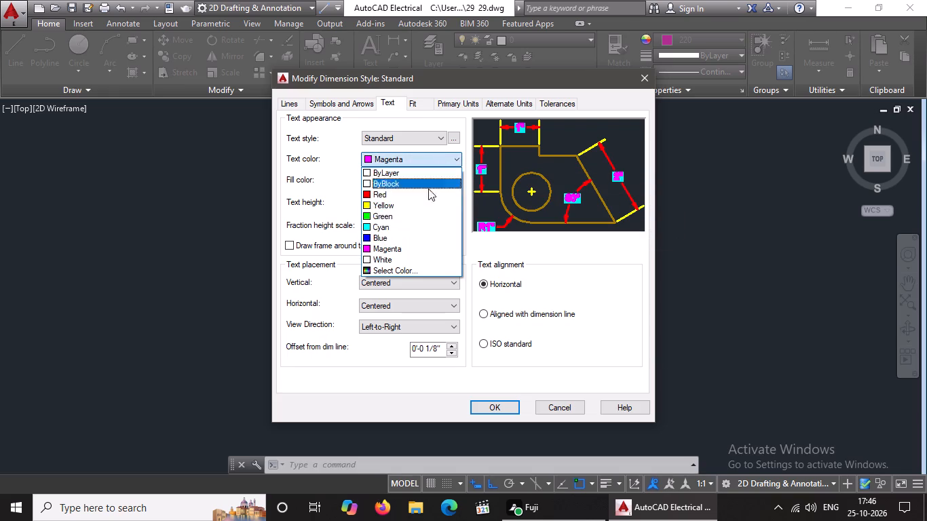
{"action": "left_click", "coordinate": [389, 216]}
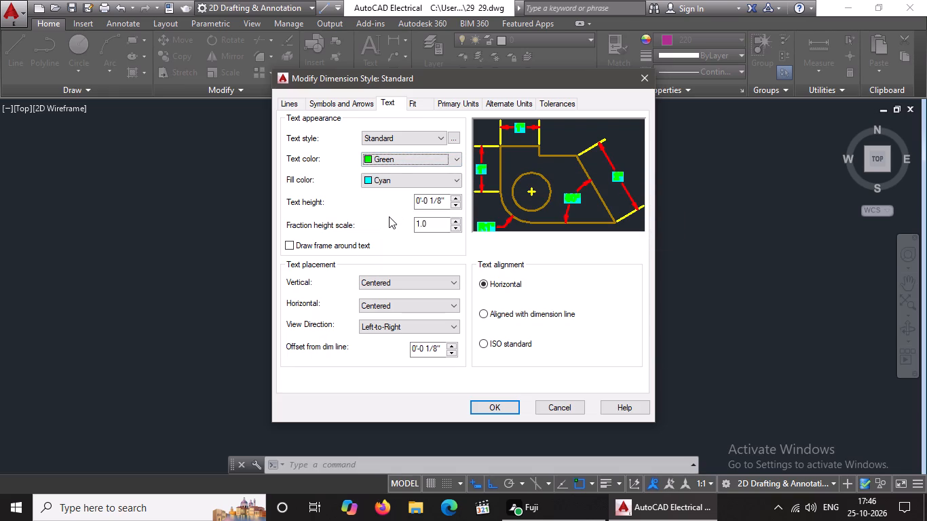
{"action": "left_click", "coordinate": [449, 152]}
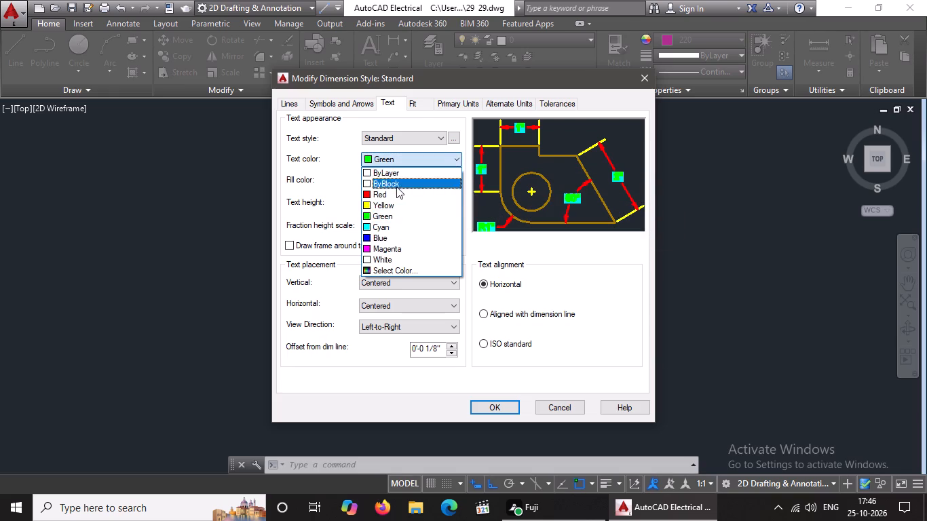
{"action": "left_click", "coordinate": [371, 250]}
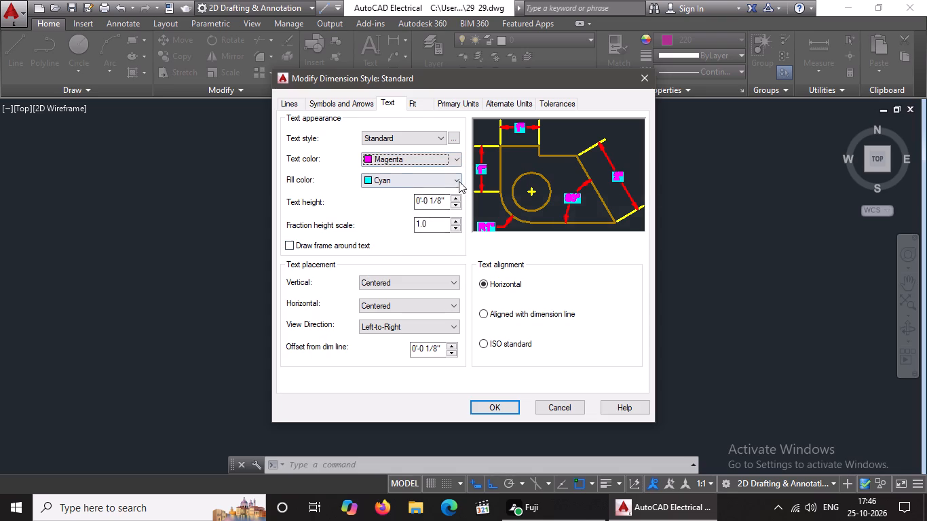
Set the dimension text's fill colour to green and apply the modified Standard style to the drawing.
{"action": "left_click", "coordinate": [459, 181]}
{"action": "left_click", "coordinate": [372, 258]}
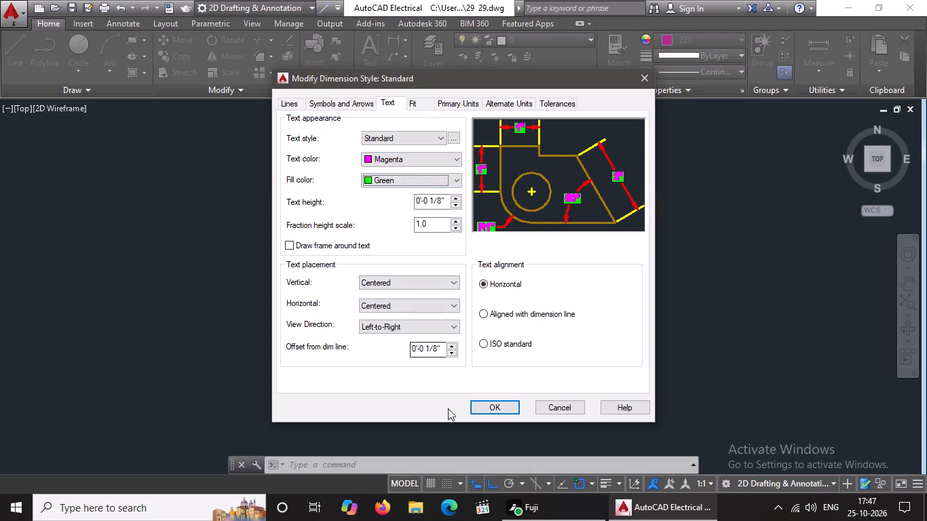
{"action": "left_click", "coordinate": [501, 406]}
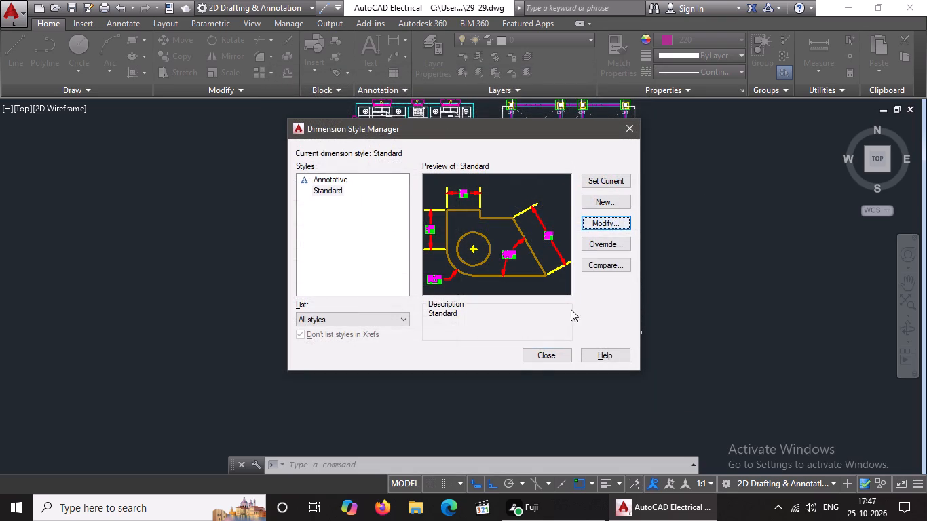
{"action": "left_click", "coordinate": [543, 354]}
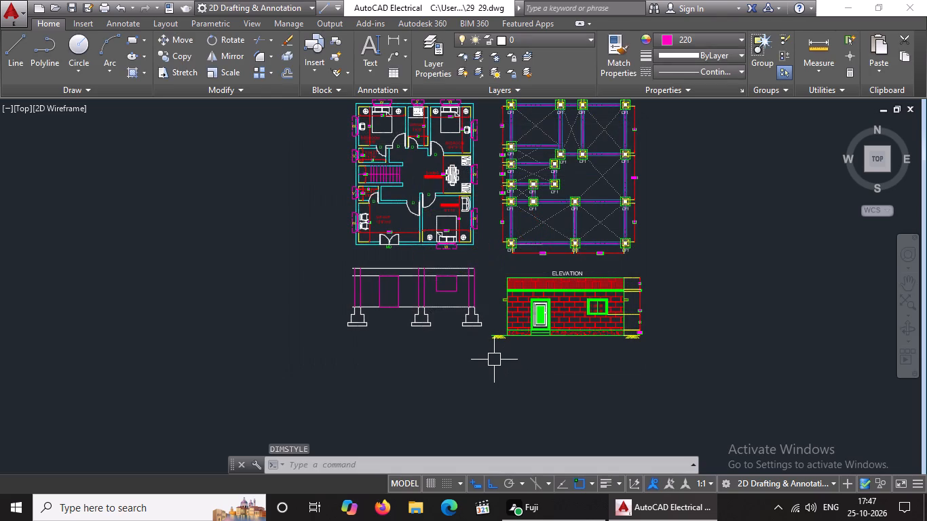
{"action": "key", "text": "Escape"}
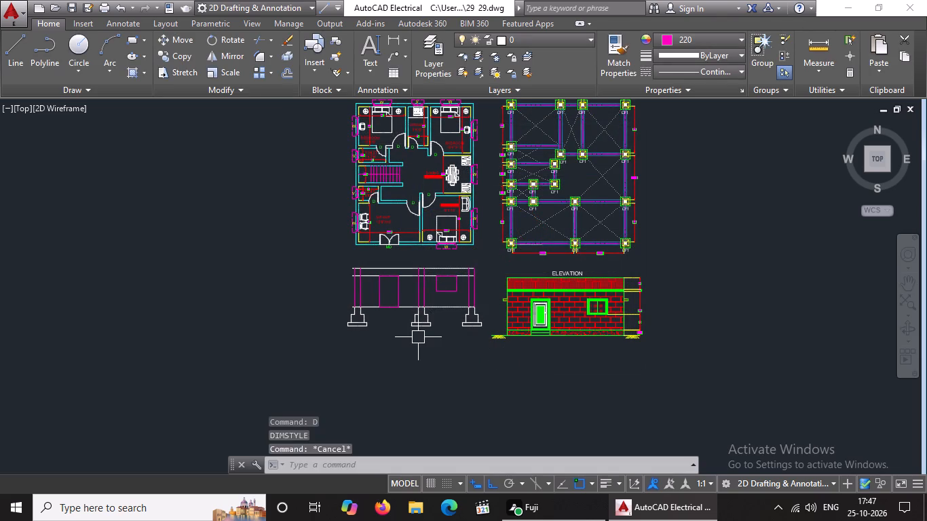
Offset the door and window rectangles in the sectional view 5" inward to form their frames.
{"action": "key", "text": "Escape"}
{"action": "key", "text": "o"}
{"action": "key", "text": "Return"}
{"action": "key", "text": "5"}
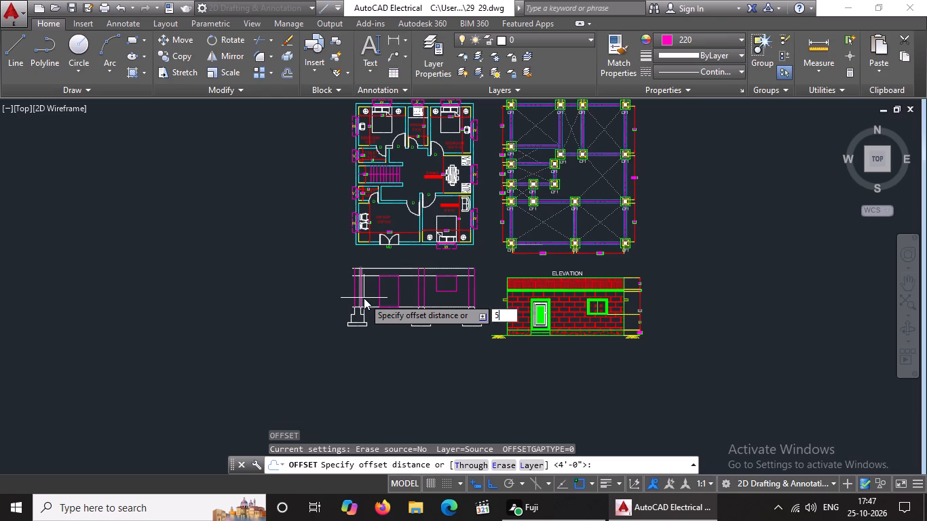
{"action": "key", "text": "shift+quotedbl"}
{"action": "key", "text": "Return"}
{"action": "scroll", "coordinate": [365, 293], "scroll_direction": "up", "scroll_amount": 1}
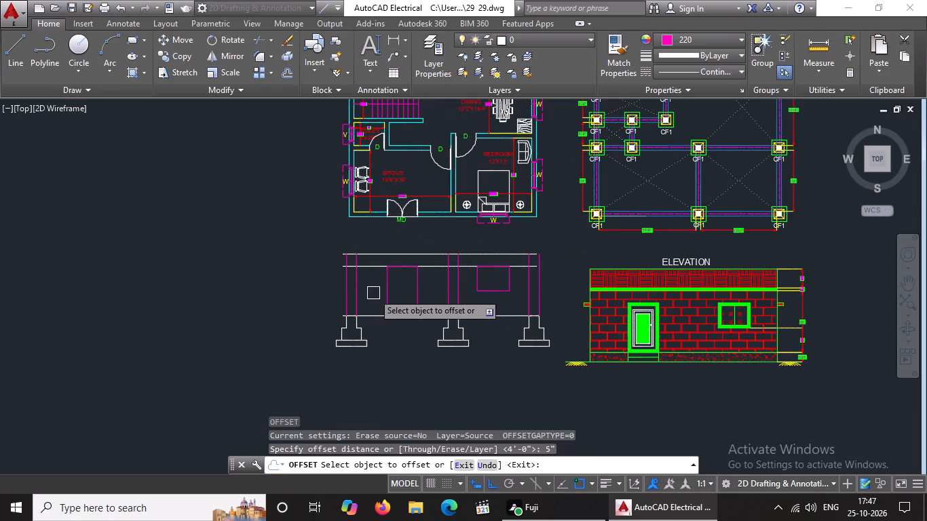
{"action": "left_click", "coordinate": [385, 288]}
{"action": "left_click", "coordinate": [395, 287]}
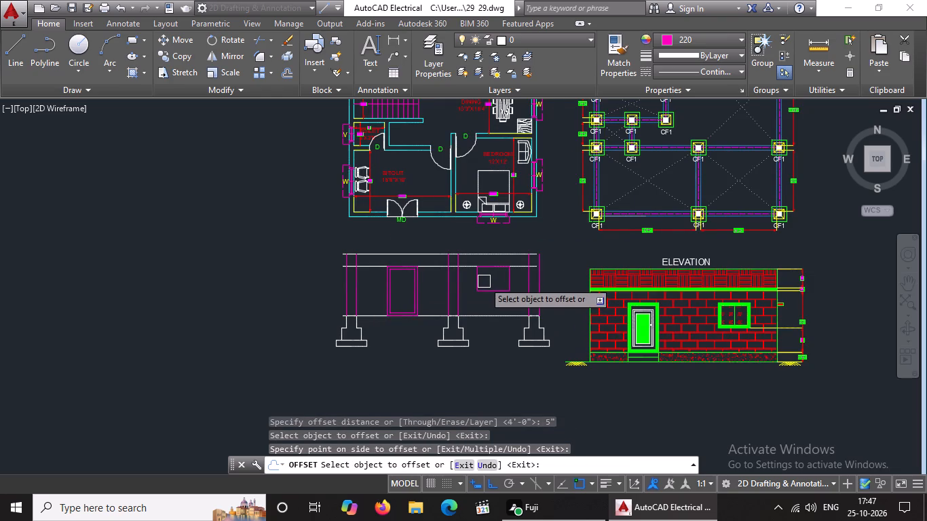
{"action": "left_click", "coordinate": [484, 282]}
{"action": "left_click", "coordinate": [503, 273]}
{"action": "left_click", "coordinate": [476, 285]}
{"action": "left_click", "coordinate": [499, 273]}
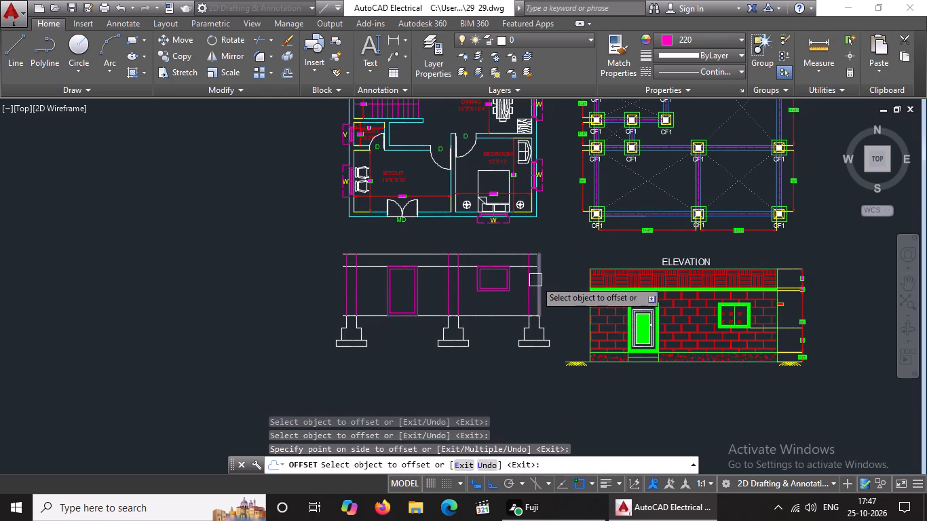
{"action": "key", "text": "Escape"}
Draw a vertical line down the middle of the section's window, between the inner frame's top and bottom midpoints.
{"action": "scroll", "coordinate": [490, 282], "scroll_direction": "up", "scroll_amount": 2}
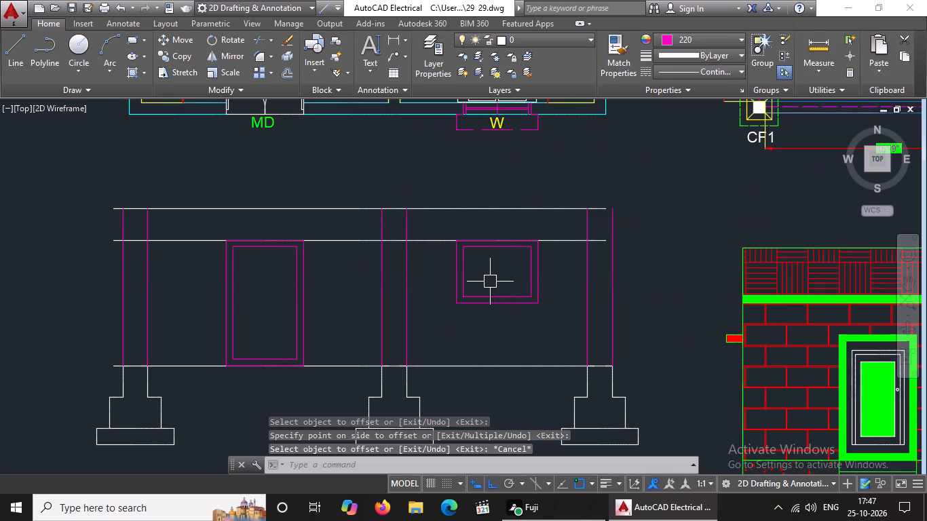
{"action": "key", "text": "l"}
{"action": "key", "text": "Return"}
{"action": "left_click", "coordinate": [497, 248]}
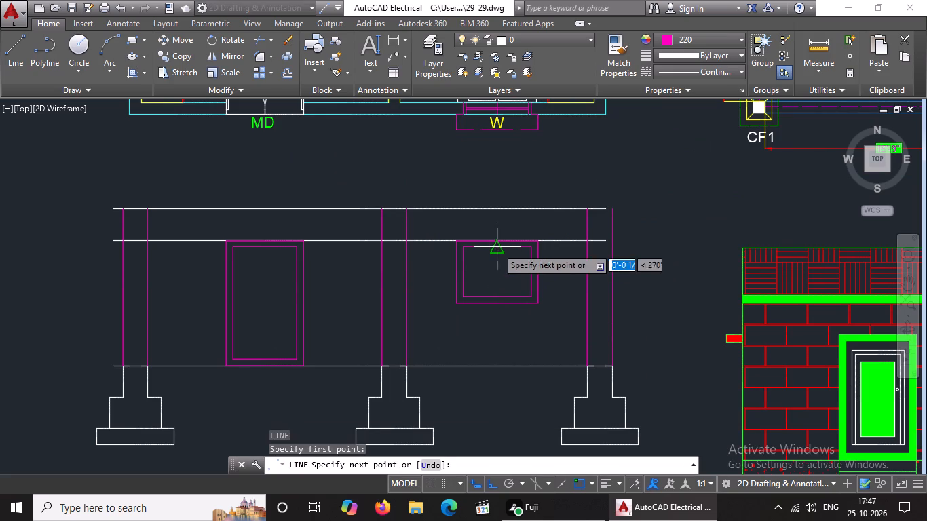
{"action": "left_click", "coordinate": [497, 297]}
{"action": "key", "text": "Escape"}
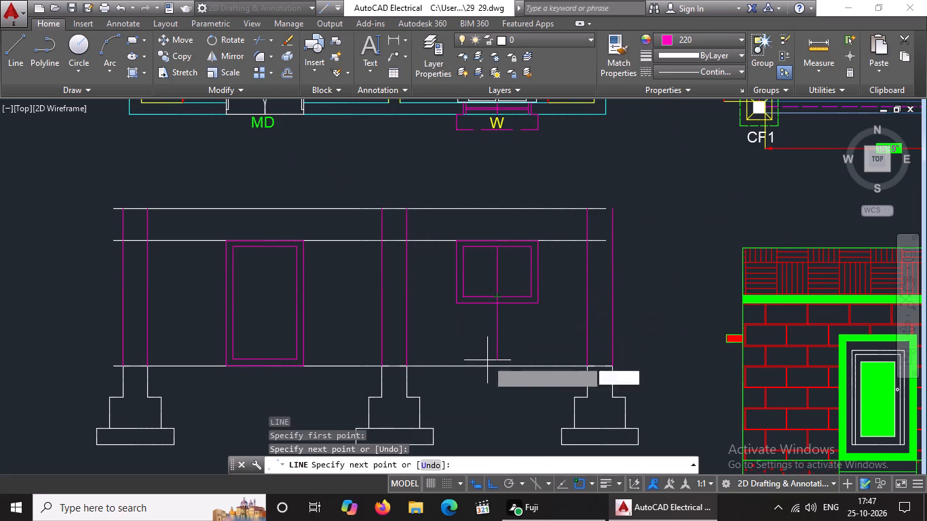
{"action": "scroll", "coordinate": [486, 339], "scroll_direction": "down", "scroll_amount": 1}
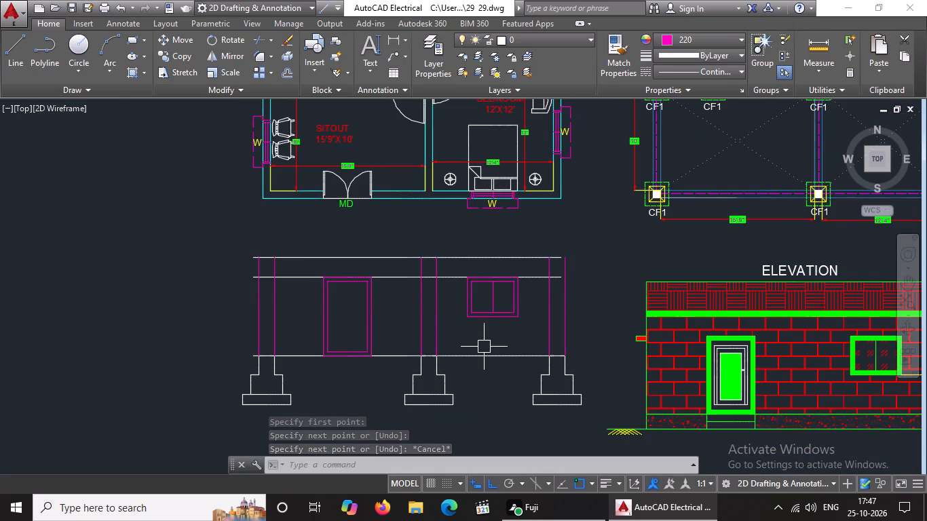
{"action": "key", "text": "Escape"}
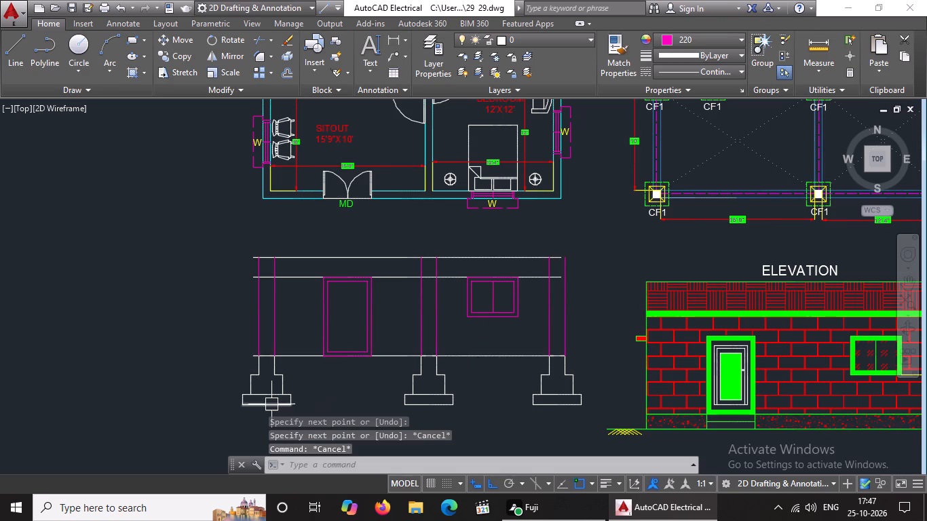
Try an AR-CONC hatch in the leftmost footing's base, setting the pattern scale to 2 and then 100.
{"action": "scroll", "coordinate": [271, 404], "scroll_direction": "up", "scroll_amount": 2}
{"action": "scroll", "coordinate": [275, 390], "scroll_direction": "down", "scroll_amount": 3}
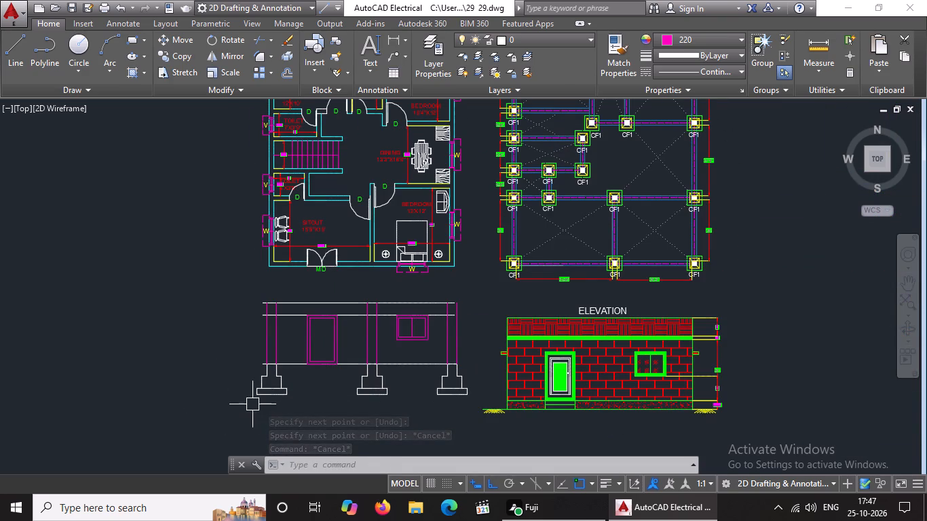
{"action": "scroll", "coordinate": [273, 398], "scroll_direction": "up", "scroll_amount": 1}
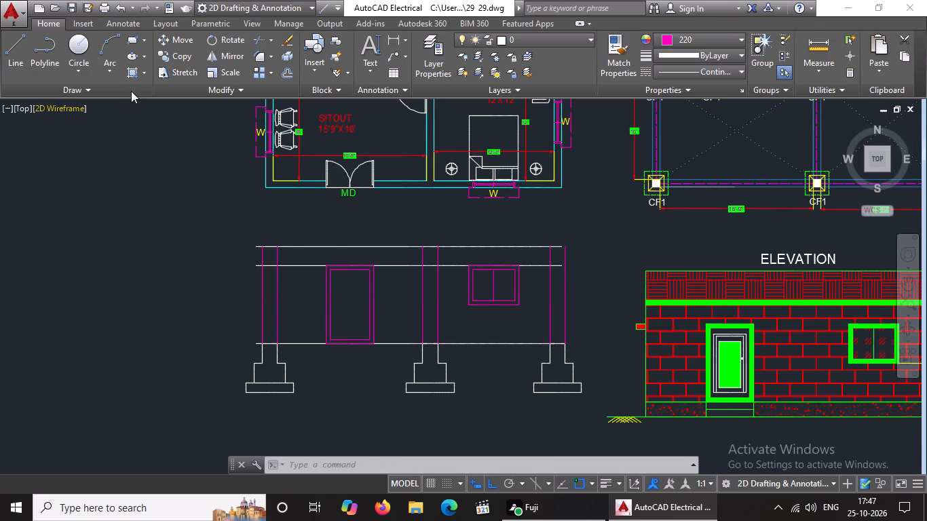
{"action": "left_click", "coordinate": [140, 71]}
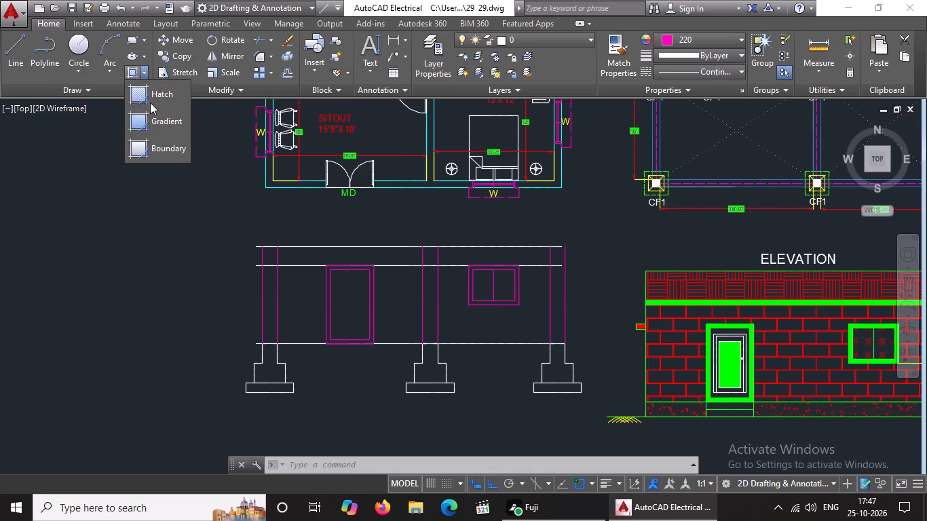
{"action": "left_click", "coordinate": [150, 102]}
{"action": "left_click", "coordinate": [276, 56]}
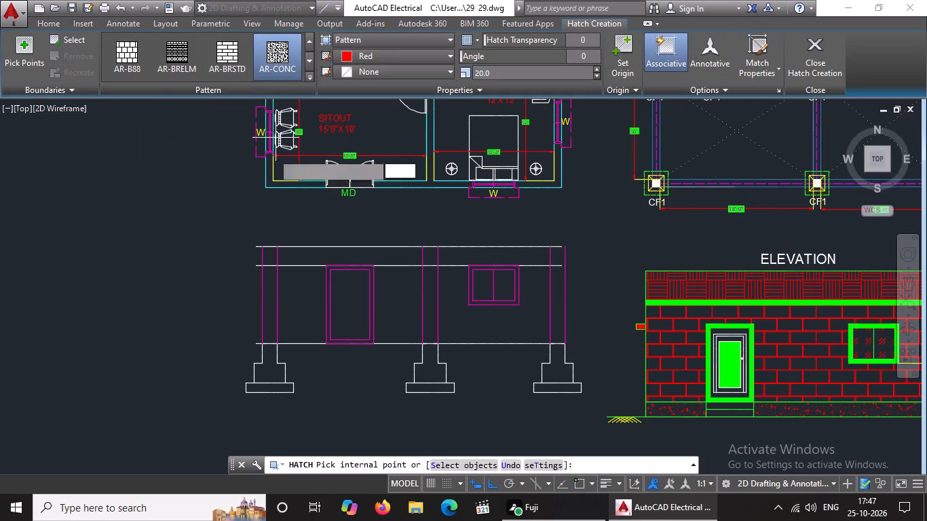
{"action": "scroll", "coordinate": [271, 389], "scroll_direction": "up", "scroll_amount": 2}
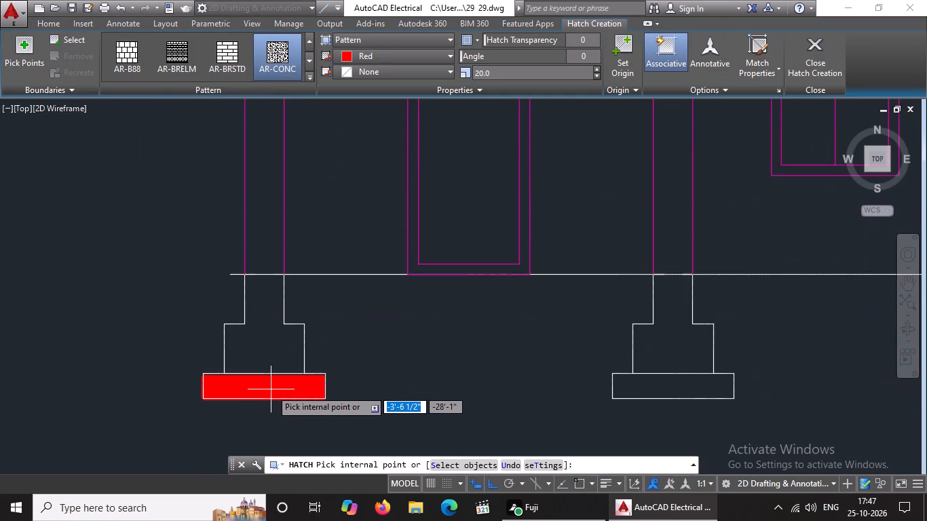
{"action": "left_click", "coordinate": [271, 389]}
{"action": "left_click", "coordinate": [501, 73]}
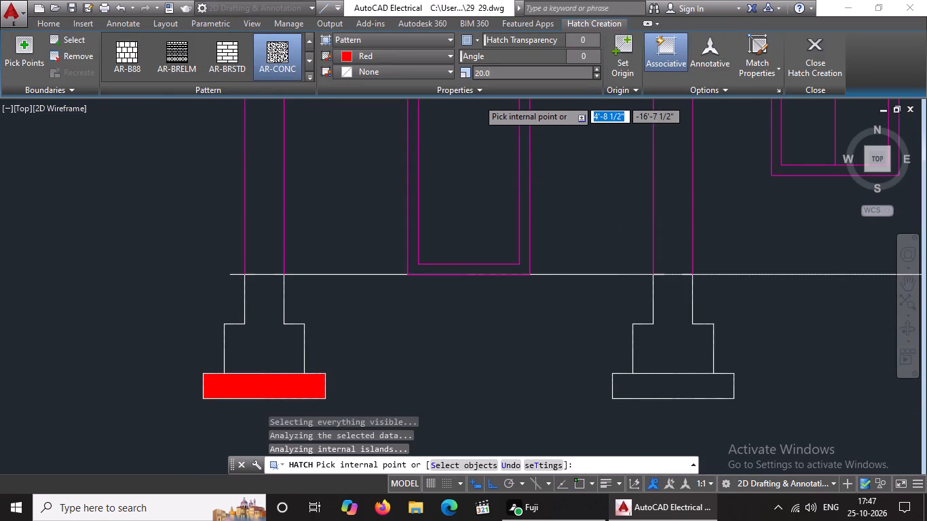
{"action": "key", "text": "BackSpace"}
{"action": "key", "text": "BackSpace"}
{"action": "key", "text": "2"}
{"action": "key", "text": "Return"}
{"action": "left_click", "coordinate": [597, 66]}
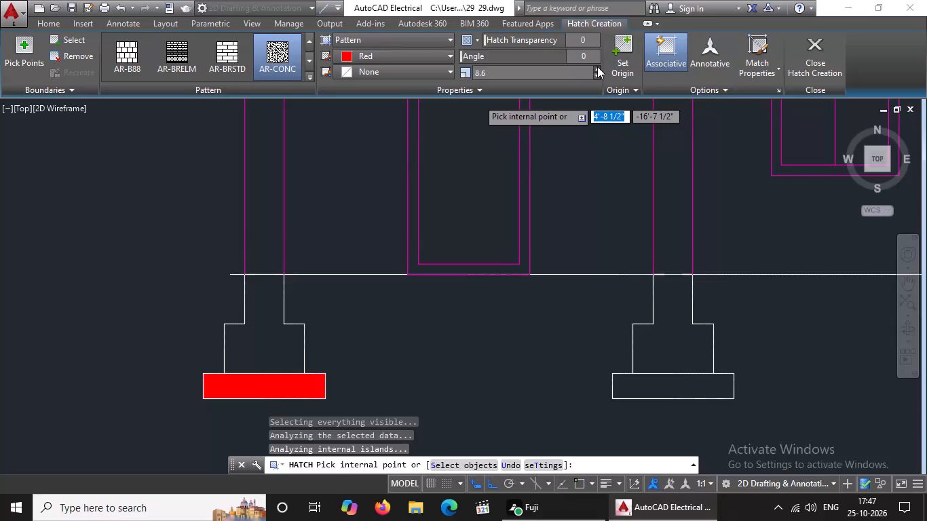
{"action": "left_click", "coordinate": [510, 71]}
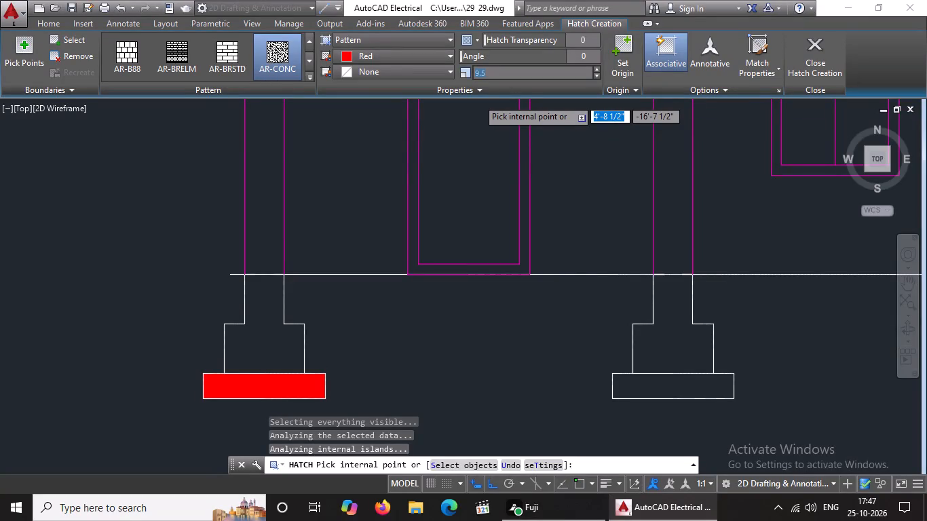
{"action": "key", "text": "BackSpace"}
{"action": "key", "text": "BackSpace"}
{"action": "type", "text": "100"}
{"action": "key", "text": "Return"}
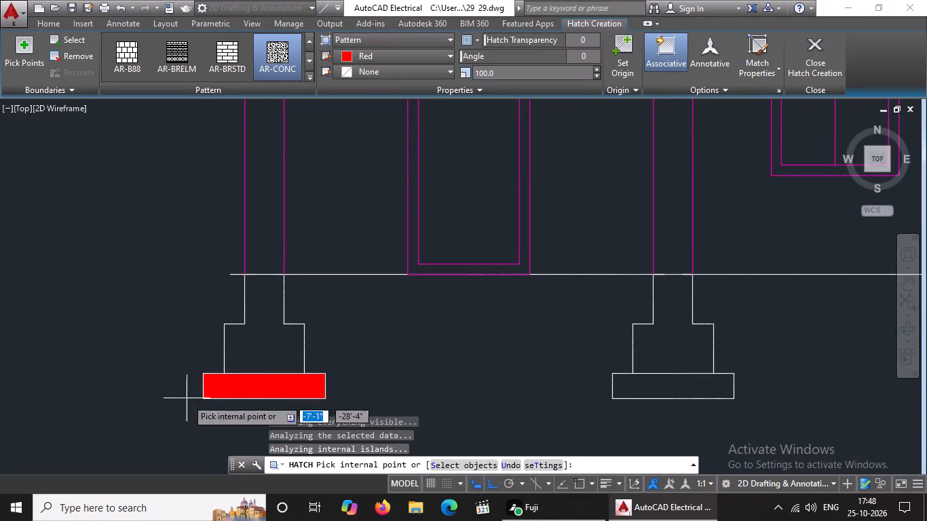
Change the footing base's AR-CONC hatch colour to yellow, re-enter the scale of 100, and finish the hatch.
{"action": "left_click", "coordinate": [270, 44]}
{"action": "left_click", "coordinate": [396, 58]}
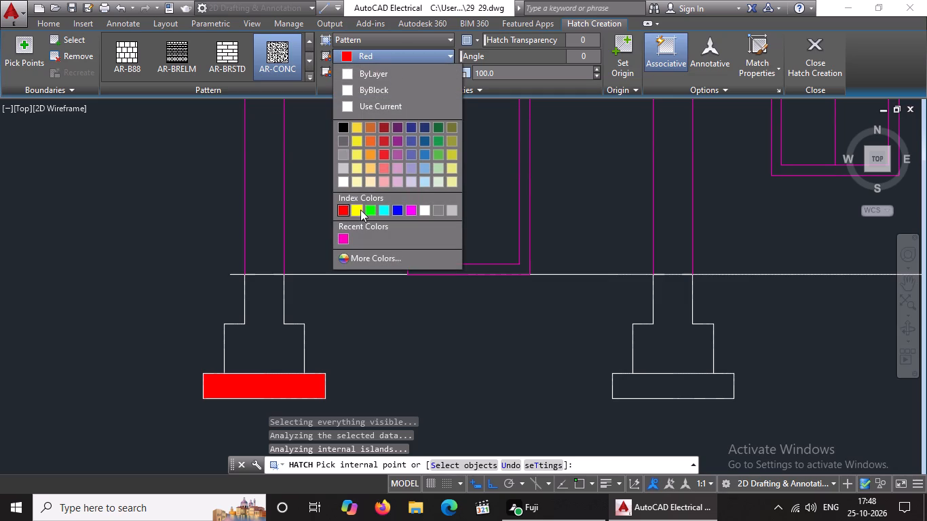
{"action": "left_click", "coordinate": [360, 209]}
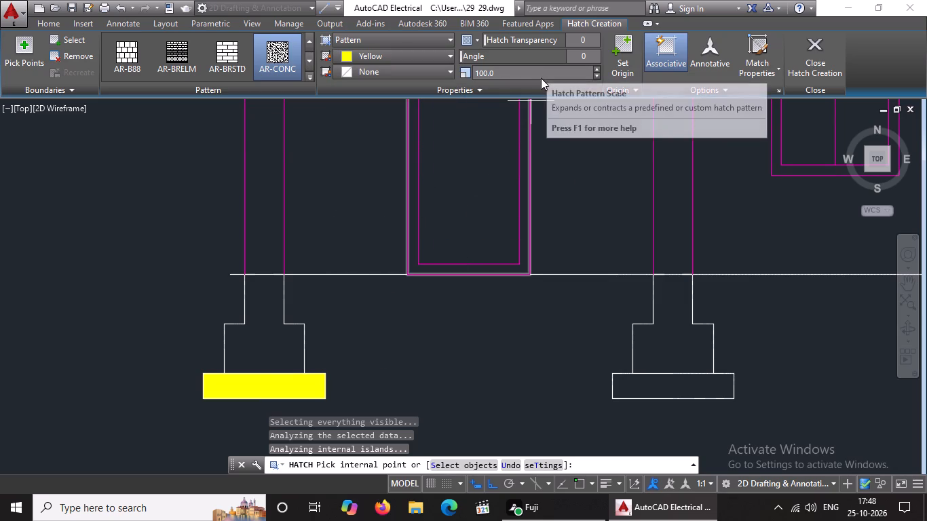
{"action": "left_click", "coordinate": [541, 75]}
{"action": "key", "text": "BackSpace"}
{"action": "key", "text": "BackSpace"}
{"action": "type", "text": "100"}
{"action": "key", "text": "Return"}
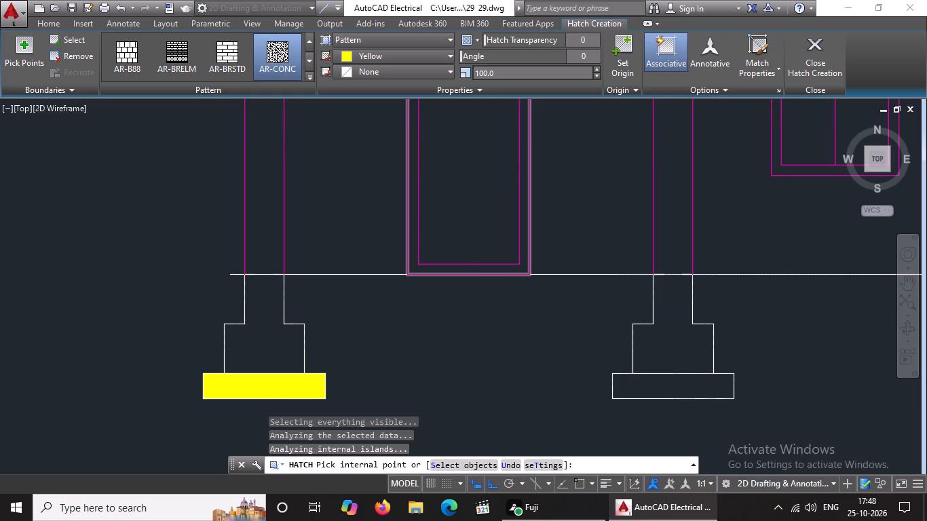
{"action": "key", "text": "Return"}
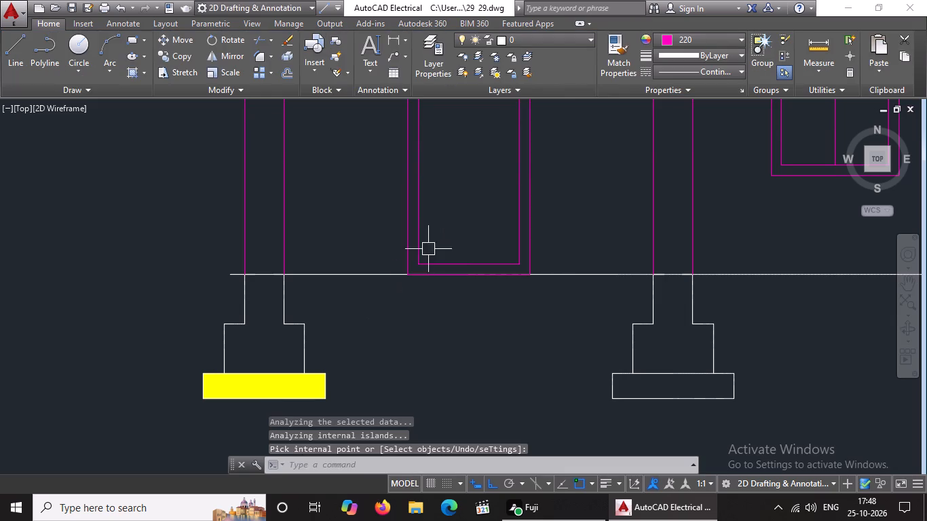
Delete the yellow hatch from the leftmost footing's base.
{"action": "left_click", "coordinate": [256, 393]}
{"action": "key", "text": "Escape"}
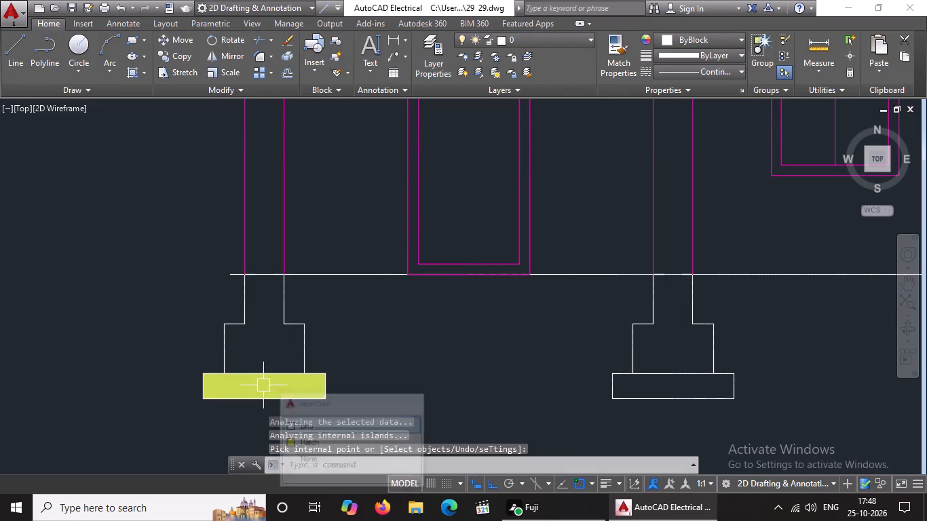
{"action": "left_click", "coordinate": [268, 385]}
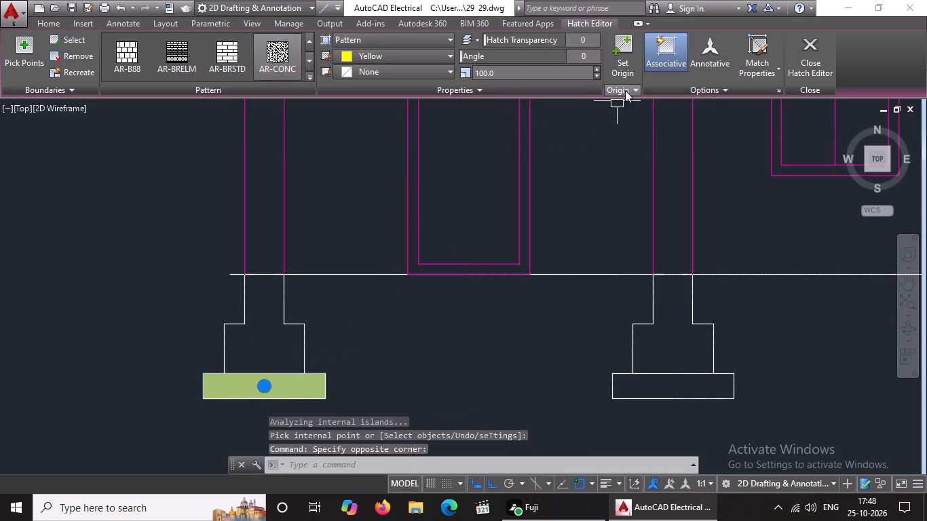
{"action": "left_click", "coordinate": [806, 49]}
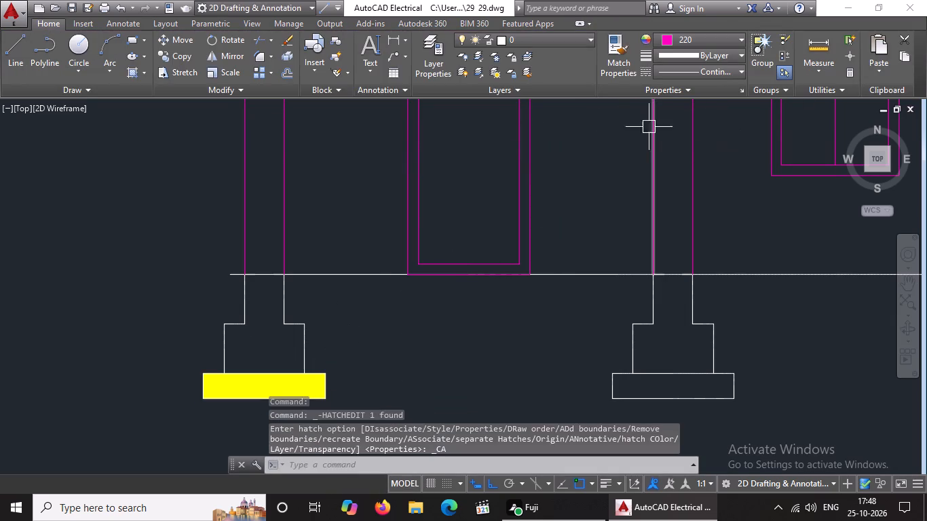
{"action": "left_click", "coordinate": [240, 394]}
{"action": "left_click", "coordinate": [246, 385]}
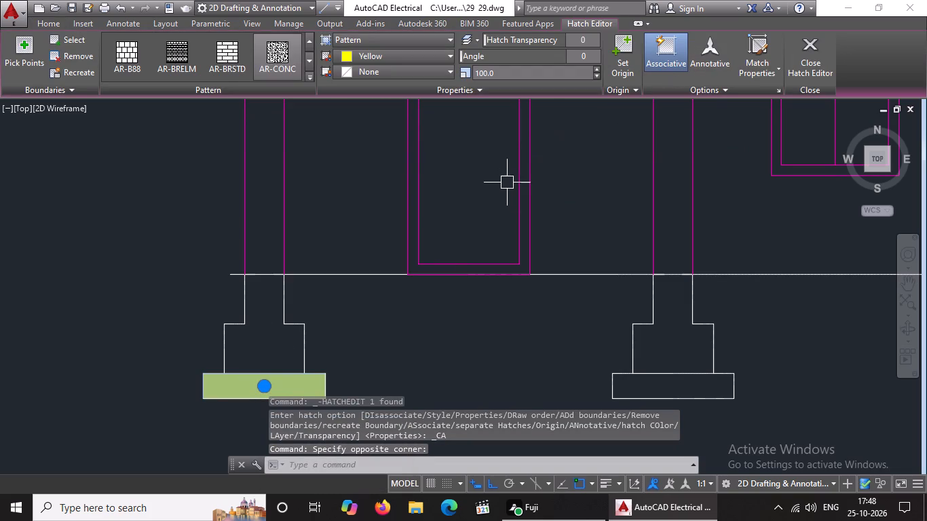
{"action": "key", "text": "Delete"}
Draw a 4" horizontal line extending outward from the bottom of the leftmost wall's outer face in the section.
{"action": "scroll", "coordinate": [368, 295], "scroll_direction": "down", "scroll_amount": 2}
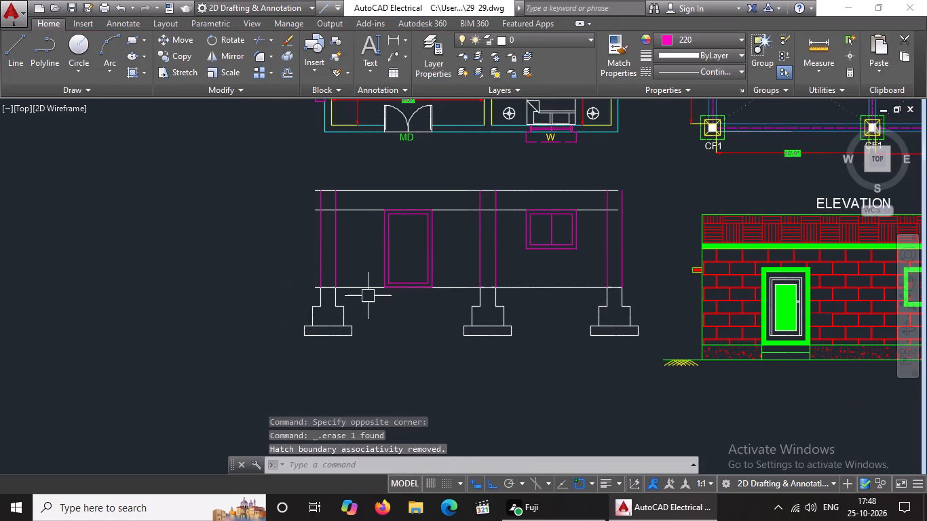
{"action": "scroll", "coordinate": [666, 286], "scroll_direction": "up", "scroll_amount": 1}
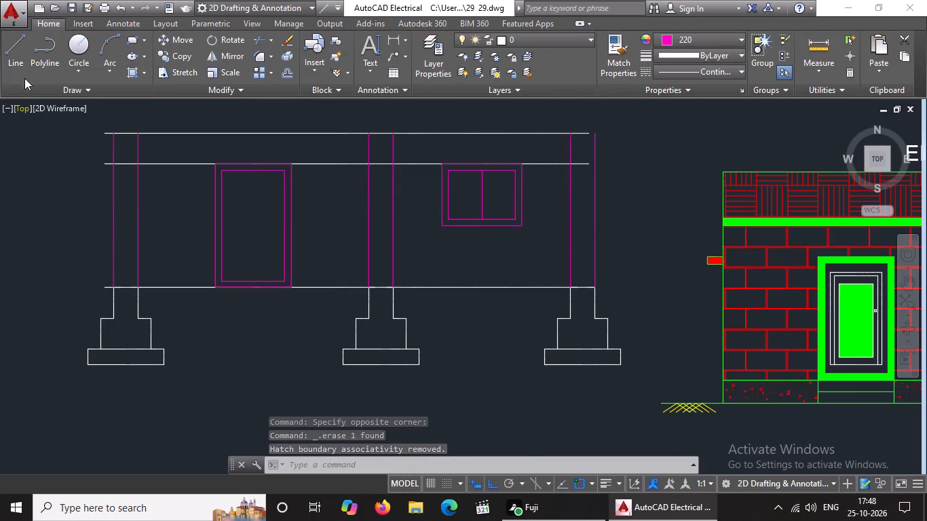
{"action": "left_click", "coordinate": [19, 47]}
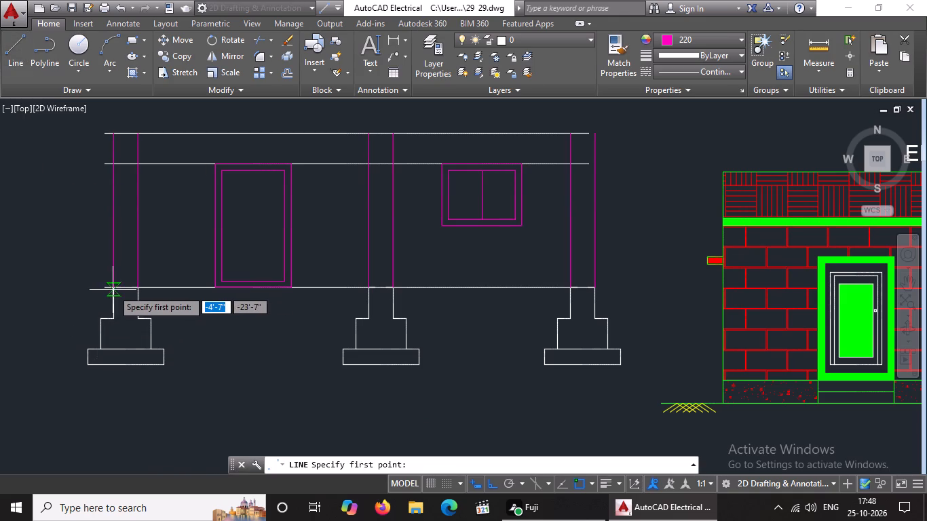
{"action": "left_click", "coordinate": [113, 286]}
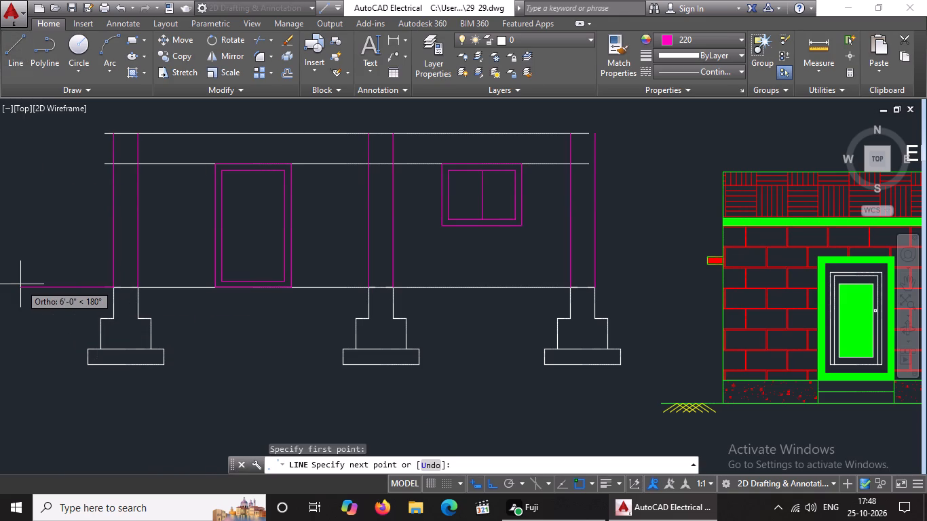
{"action": "key", "text": "4"}
{"action": "key", "text": "Return"}
{"action": "key", "text": "Return"}
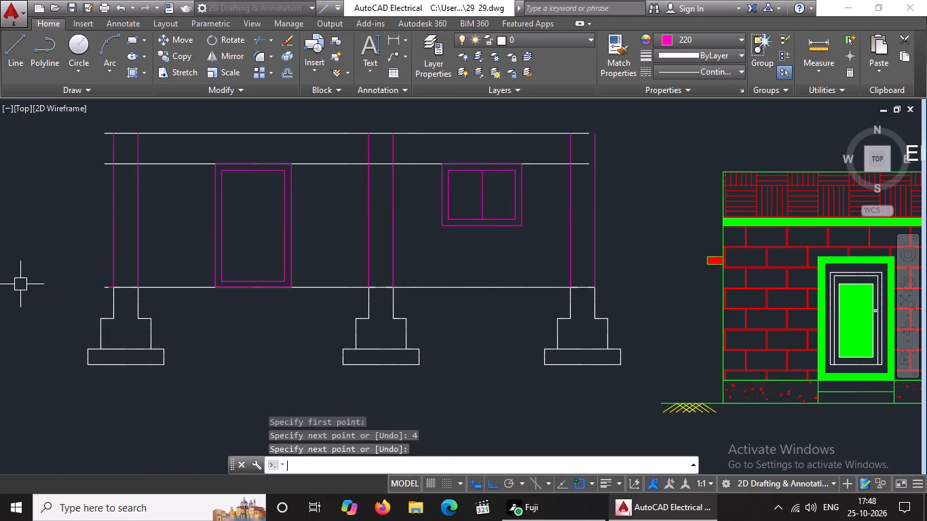
{"action": "scroll", "coordinate": [96, 290], "scroll_direction": "up", "scroll_amount": 2}
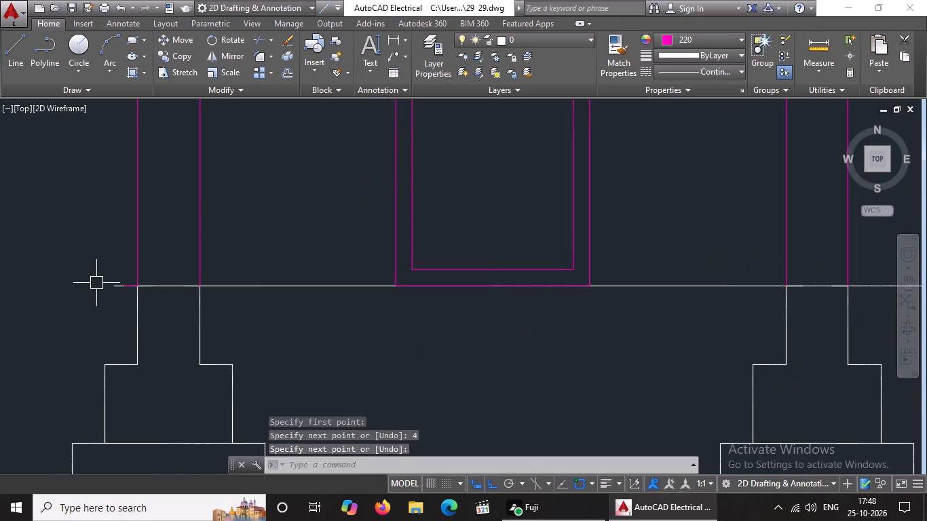
Delete the 4" line at the bottom of the leftmost wall's outer face in the section.
{"action": "left_click", "coordinate": [96, 277]}
{"action": "left_click", "coordinate": [151, 298]}
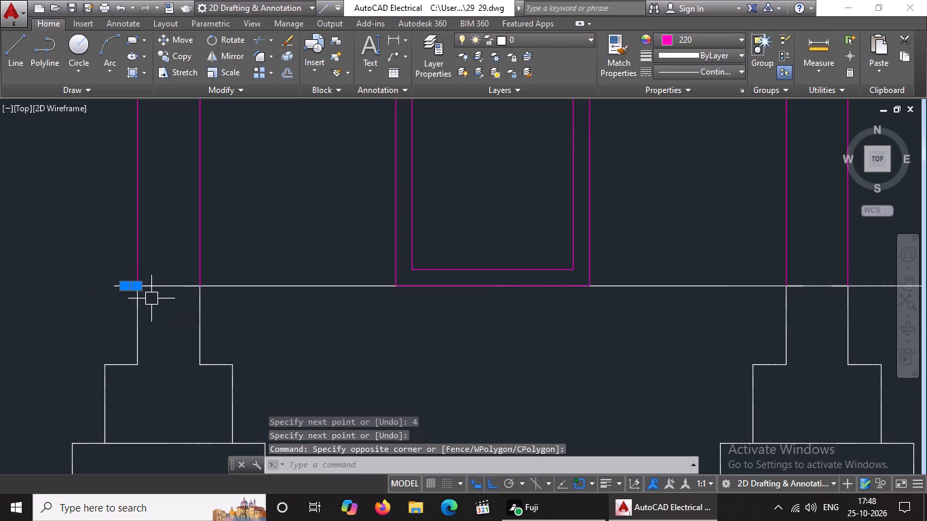
{"action": "key", "text": "Delete"}
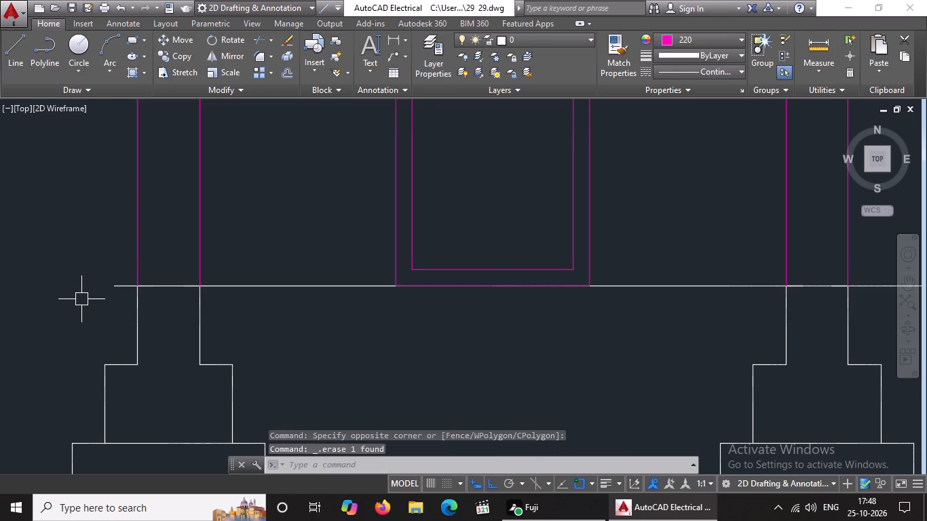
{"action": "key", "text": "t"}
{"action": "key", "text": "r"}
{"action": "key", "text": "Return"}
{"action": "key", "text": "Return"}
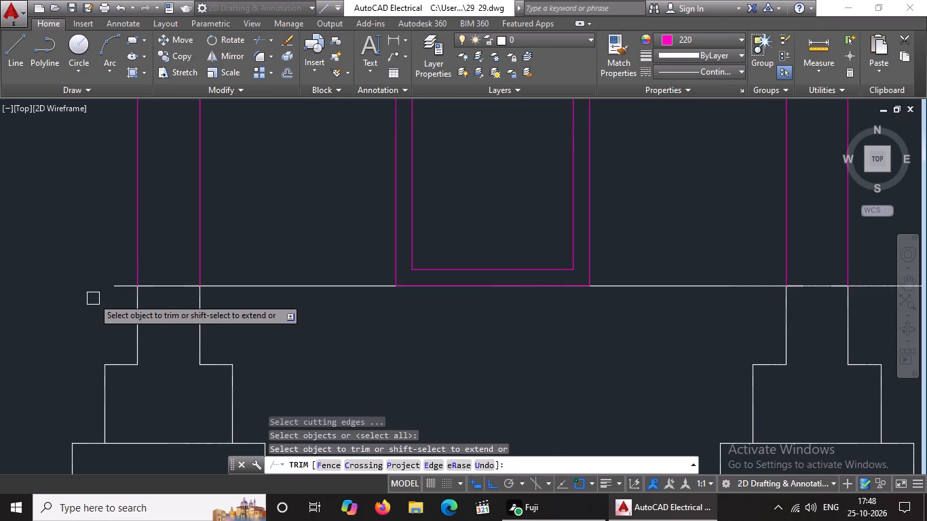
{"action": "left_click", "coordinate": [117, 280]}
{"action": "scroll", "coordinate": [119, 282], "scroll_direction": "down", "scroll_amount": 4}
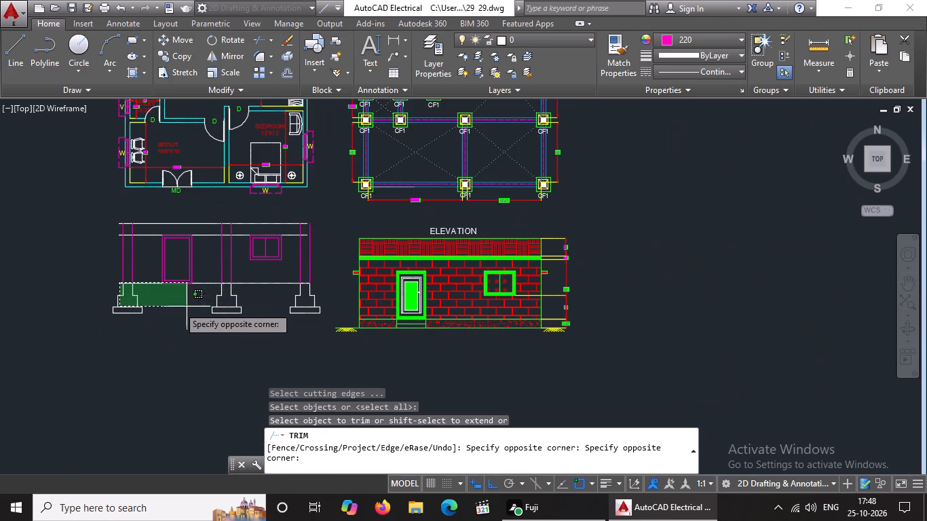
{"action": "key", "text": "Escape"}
Trim the section's horizontal base line where it projects beyond the leftmost wall's outer face.
{"action": "scroll", "coordinate": [125, 295], "scroll_direction": "up", "scroll_amount": 3}
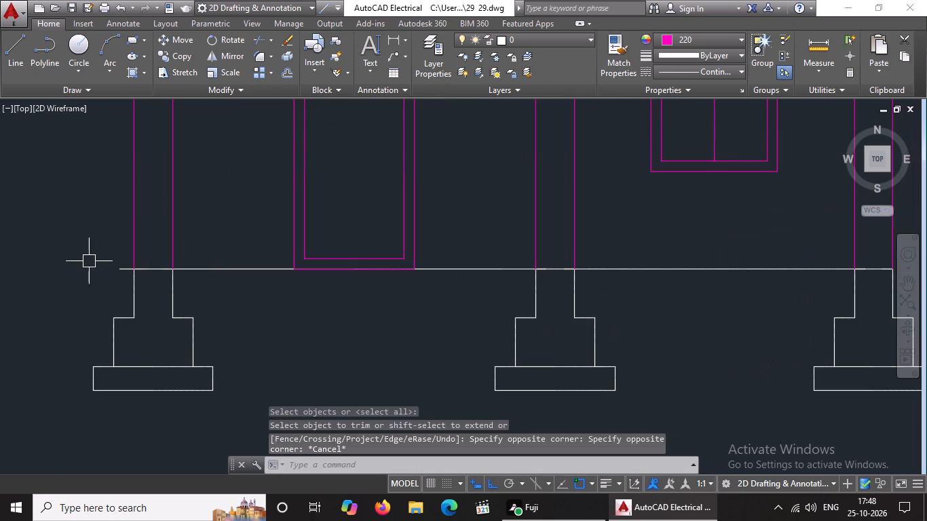
{"action": "type", "text": "TR"}
{"action": "key", "text": "Return"}
{"action": "key", "text": "Return"}
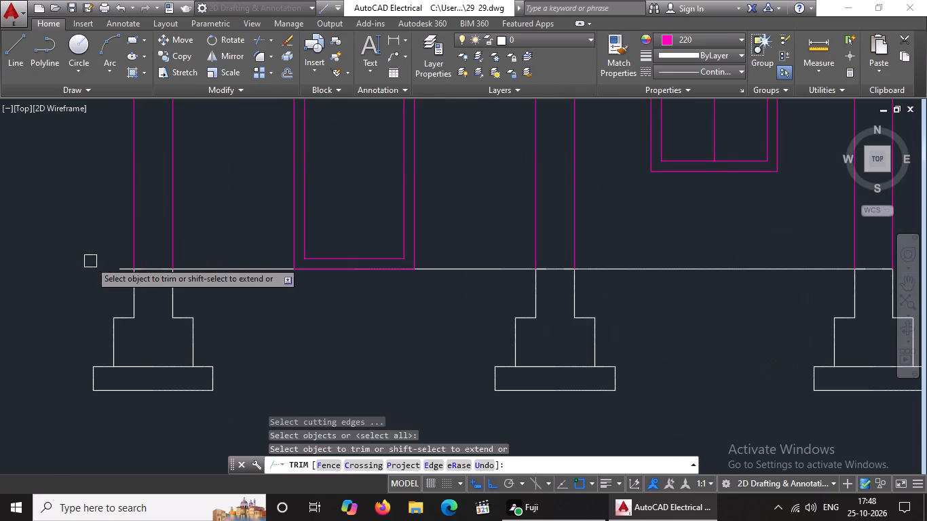
{"action": "left_click", "coordinate": [117, 268]}
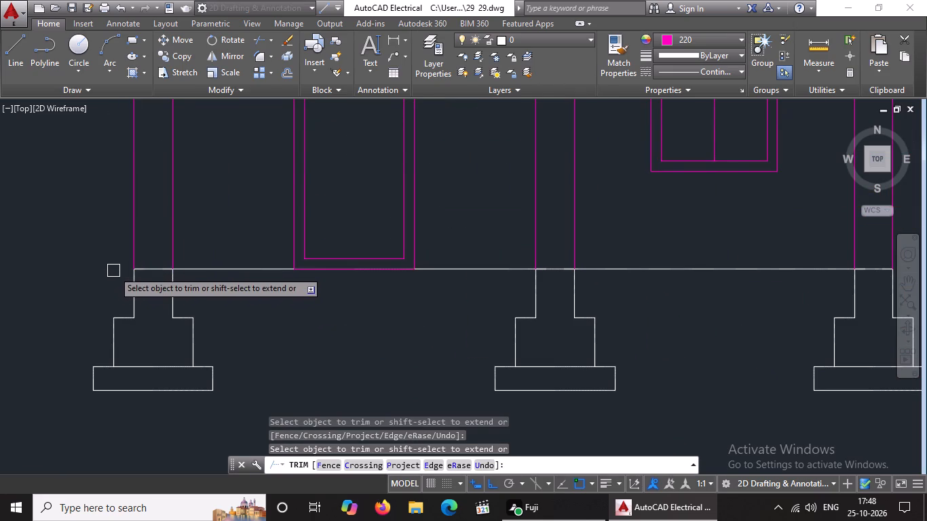
{"action": "key", "text": "Escape"}
Draw a 4' horizontal ground line outward from the base of the rightmost wall's outer face in the section.
{"action": "key", "text": "l"}
{"action": "key", "text": "Return"}
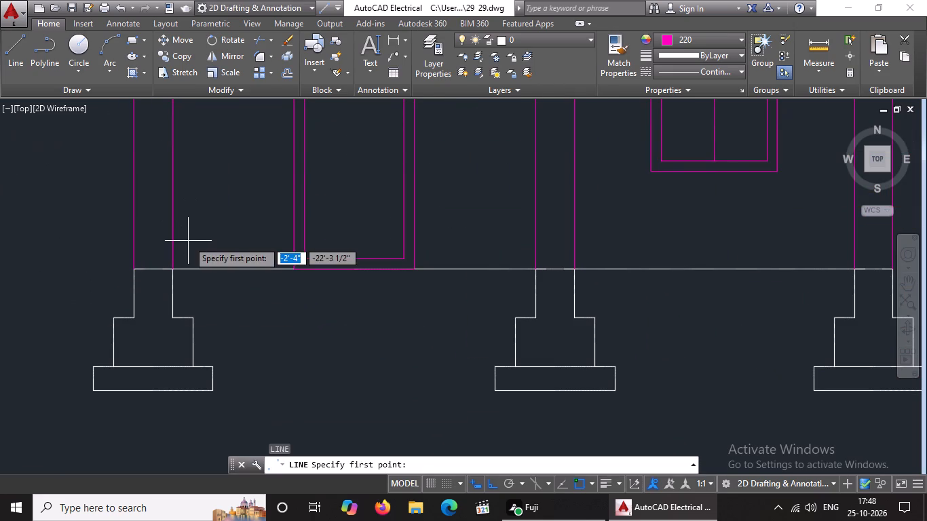
{"action": "scroll", "coordinate": [546, 269], "scroll_direction": "down", "scroll_amount": 2}
{"action": "scroll", "coordinate": [709, 278], "scroll_direction": "up", "scroll_amount": 2}
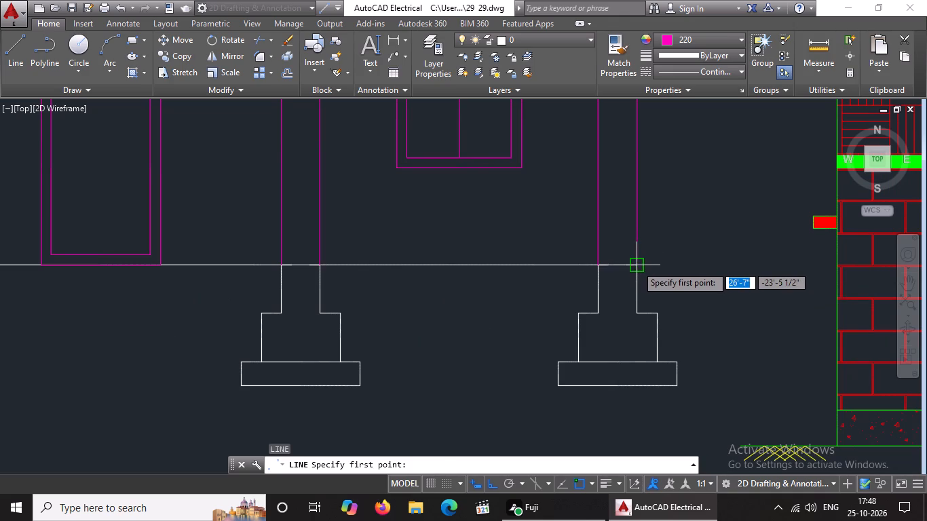
{"action": "left_click_drag", "start_coordinate": [637, 265], "coordinate": [649, 264]}
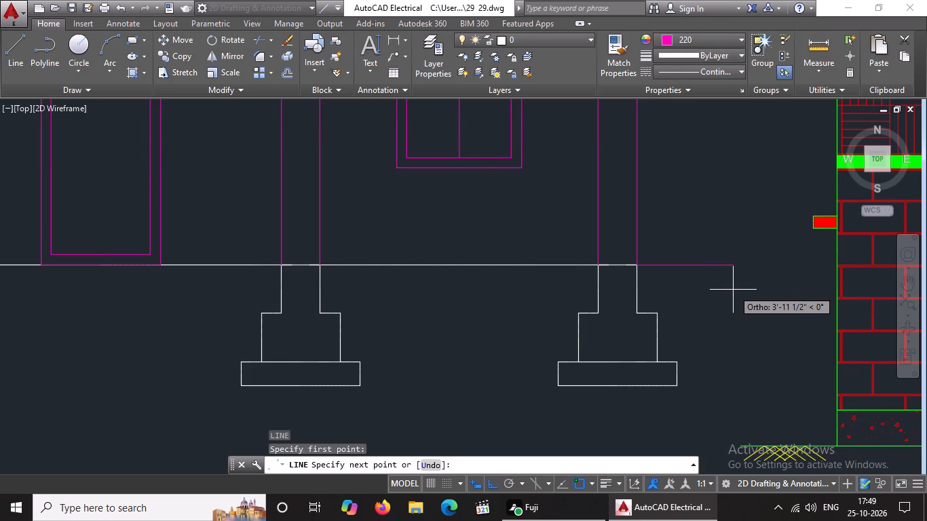
{"action": "key", "text": "4"}
{"action": "key", "text": "apostrophe"}
{"action": "key", "text": "Return"}
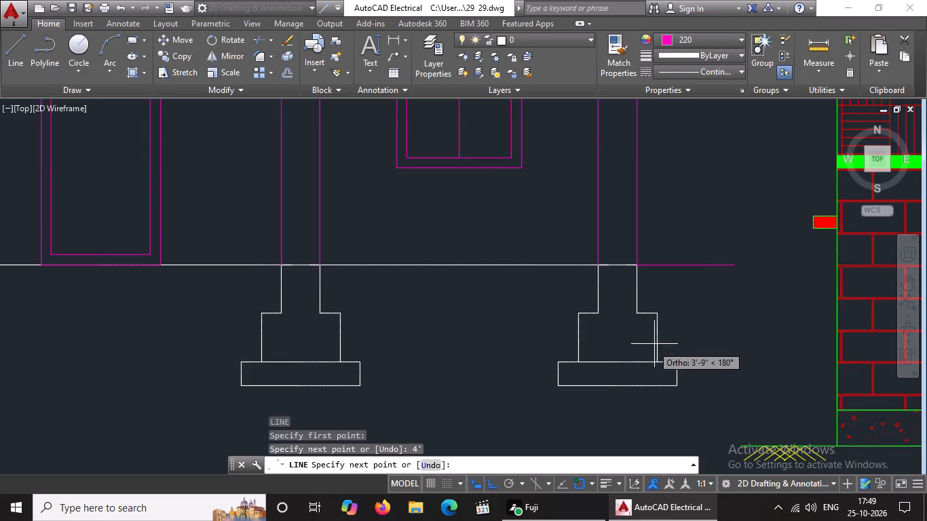
{"action": "key", "text": "Return"}
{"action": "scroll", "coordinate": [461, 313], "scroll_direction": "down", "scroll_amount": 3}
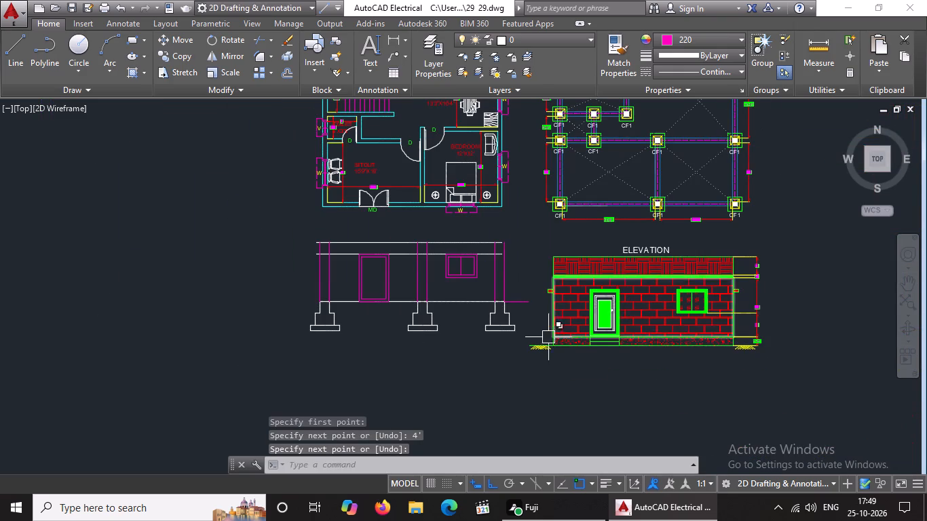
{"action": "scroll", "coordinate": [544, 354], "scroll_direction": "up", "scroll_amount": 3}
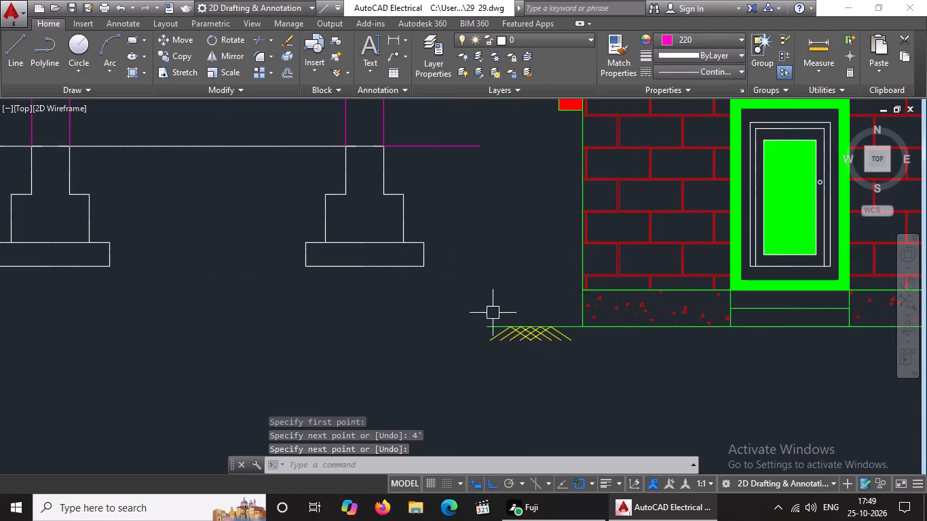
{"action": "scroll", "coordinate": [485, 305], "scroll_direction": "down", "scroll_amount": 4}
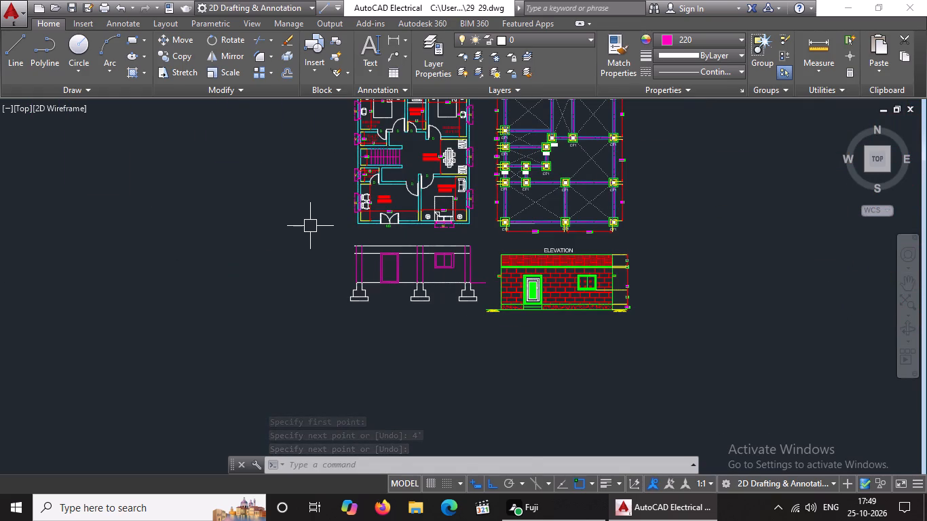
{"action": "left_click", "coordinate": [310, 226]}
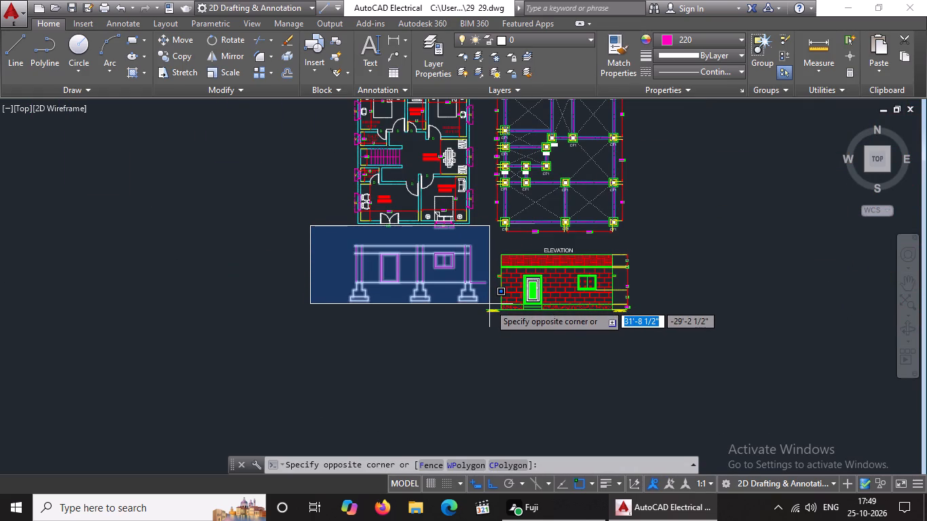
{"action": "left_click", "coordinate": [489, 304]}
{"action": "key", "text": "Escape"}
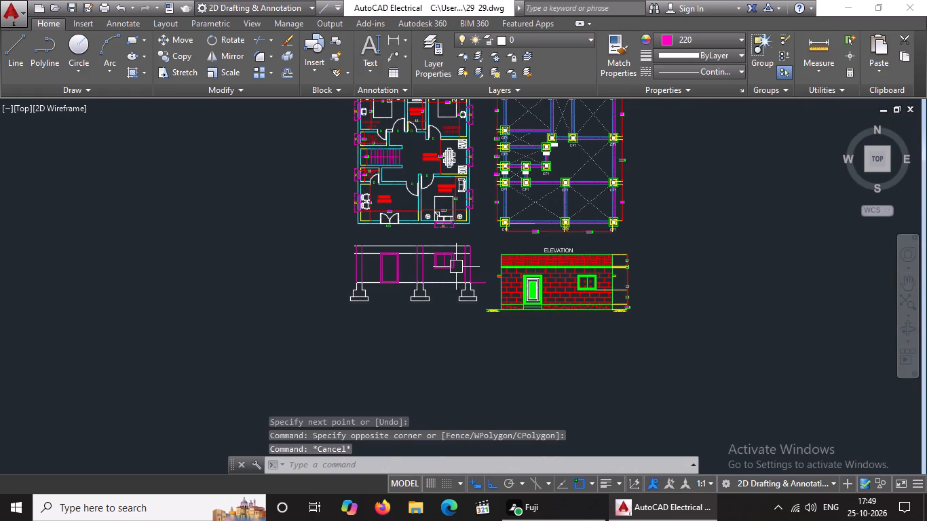
Change the colour of the entire sectional view, including walls, openings, footings and ground line, to magenta 220.
{"action": "scroll", "coordinate": [456, 267], "scroll_direction": "up", "scroll_amount": 1}
{"action": "left_click", "coordinate": [263, 223]}
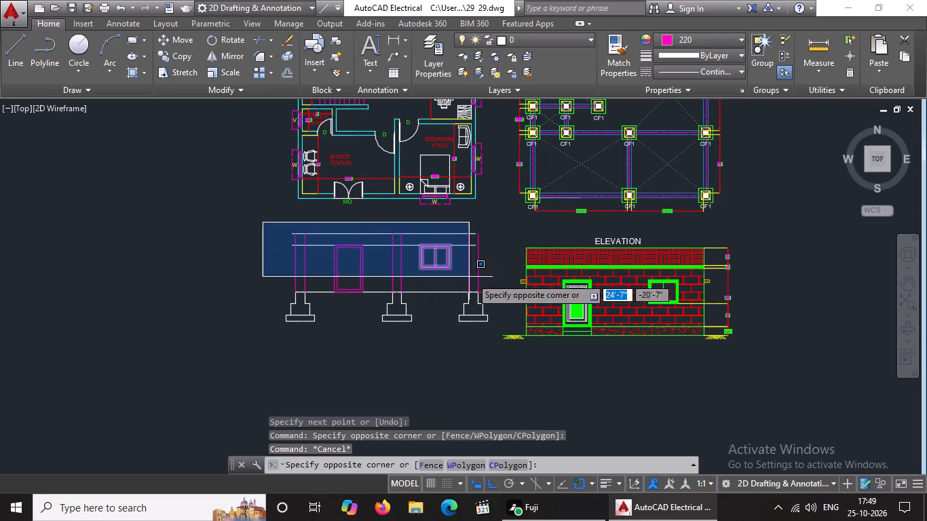
{"action": "left_click", "coordinate": [508, 327]}
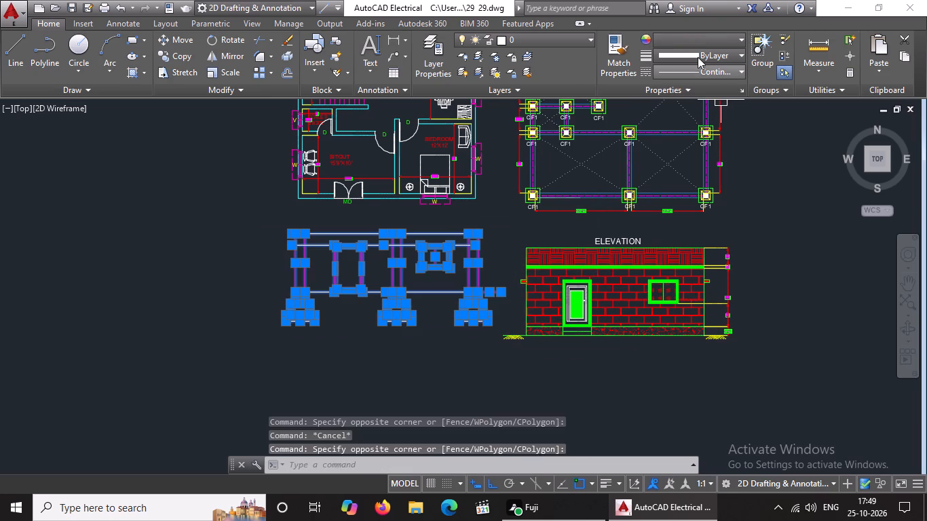
{"action": "left_click", "coordinate": [696, 39]}
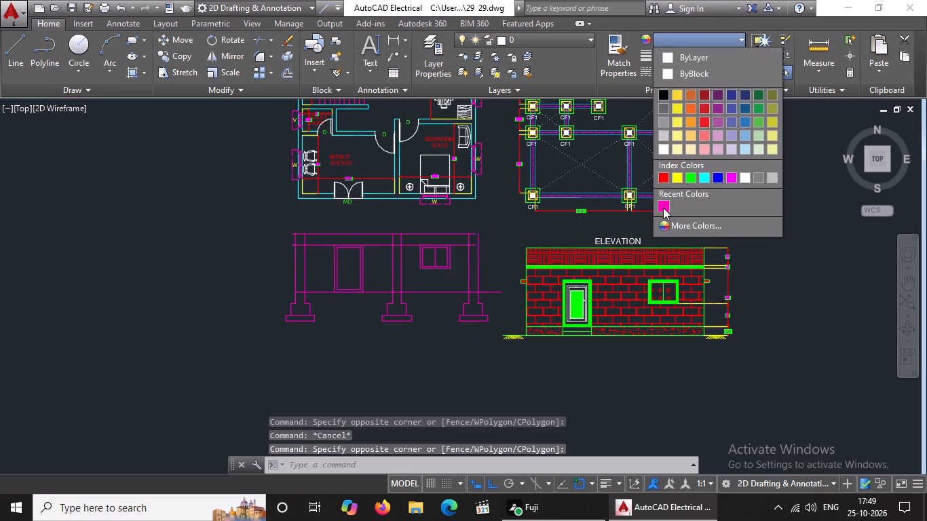
{"action": "left_click", "coordinate": [663, 207]}
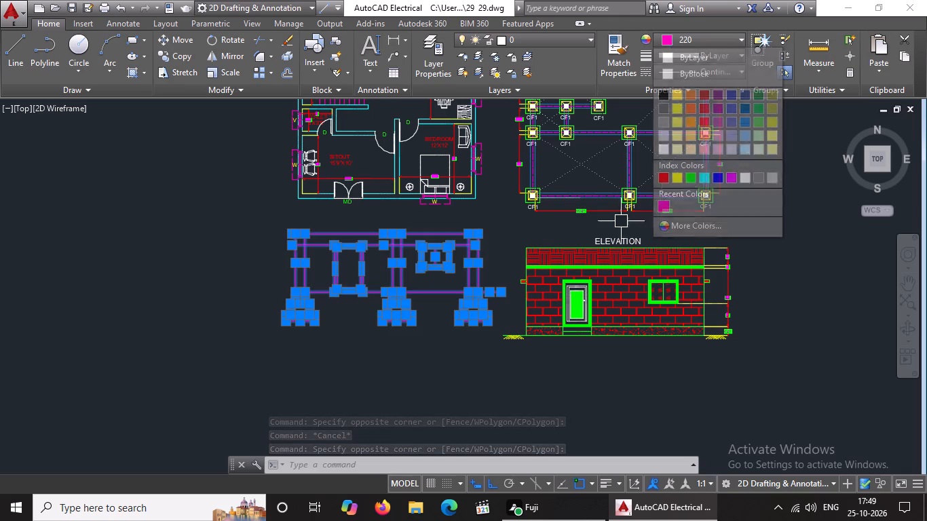
{"action": "key", "text": "Escape"}
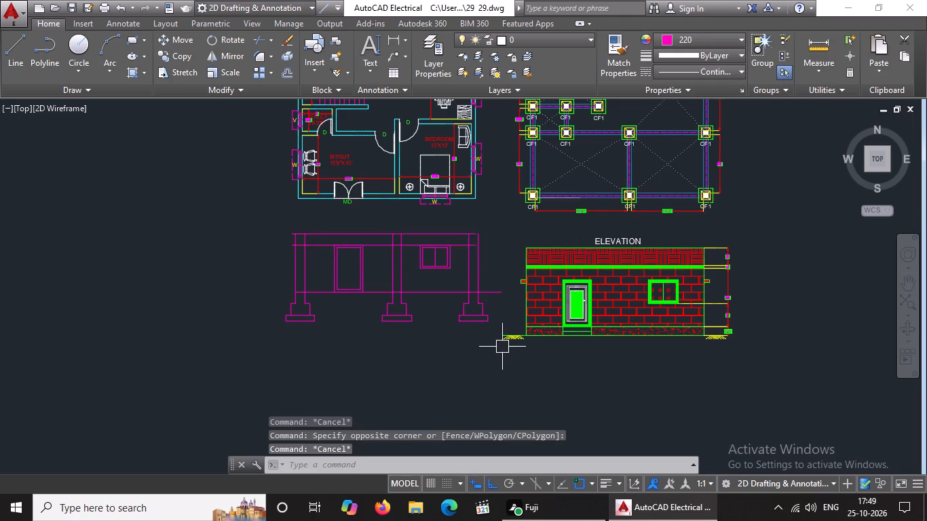
Draw a 4' horizontal ground line outward from the base of the leftmost wall's outer face in the section.
{"action": "scroll", "coordinate": [505, 332], "scroll_direction": "up", "scroll_amount": 2}
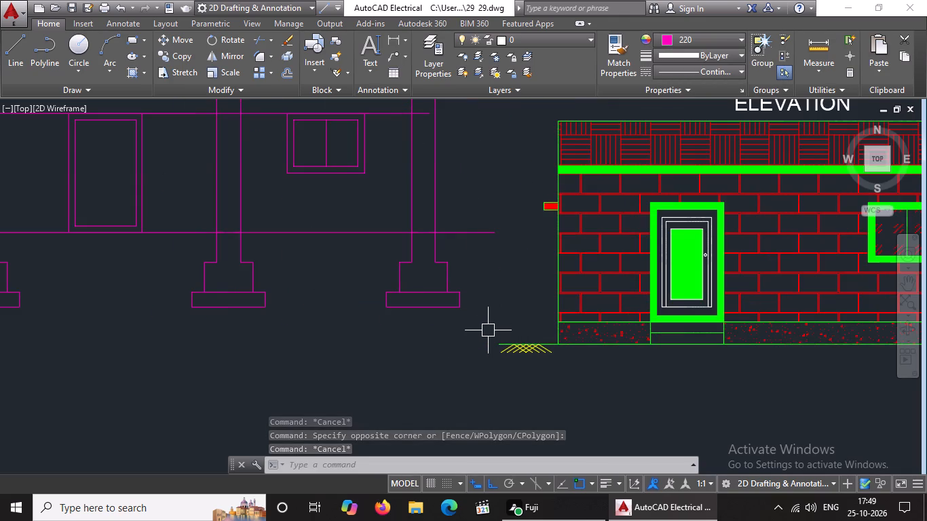
{"action": "scroll", "coordinate": [347, 277], "scroll_direction": "down", "scroll_amount": 1}
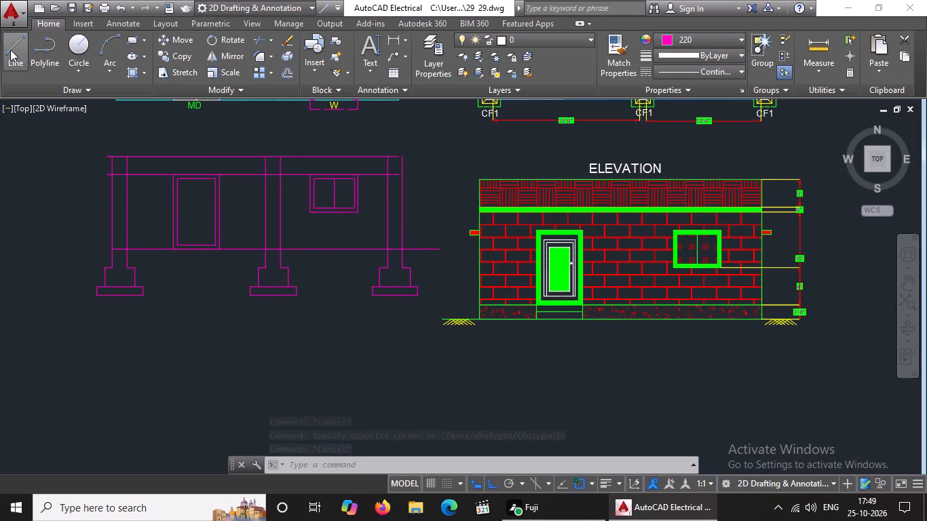
{"action": "left_click_drag", "start_coordinate": [10, 50], "coordinate": [14, 59]}
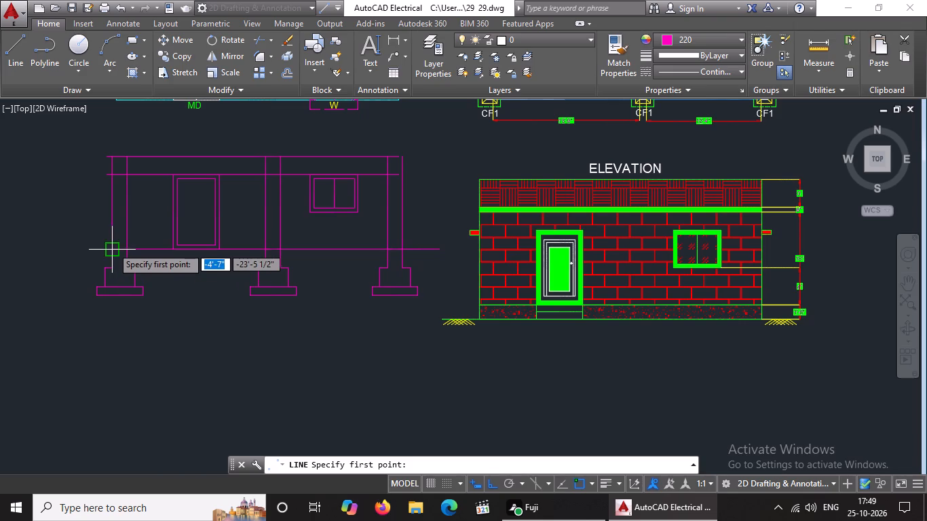
{"action": "left_click", "coordinate": [112, 246]}
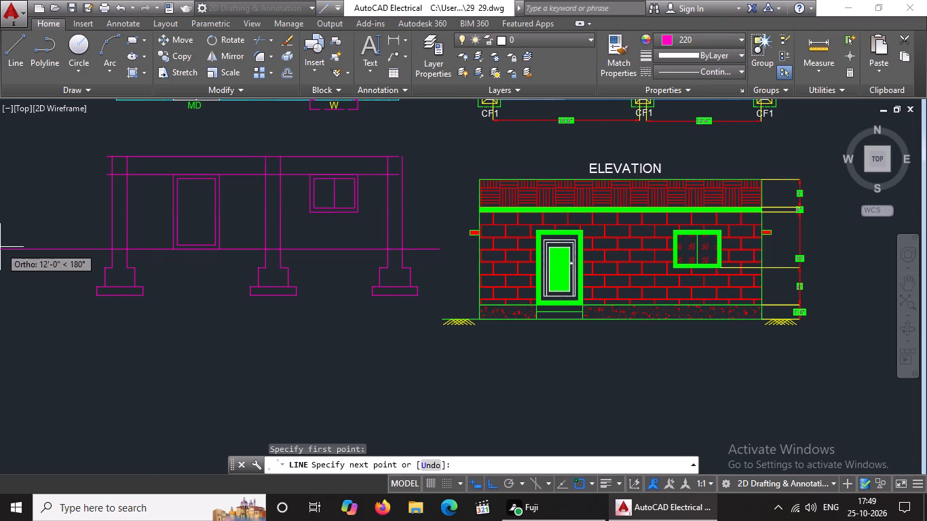
{"action": "type", "text": "4'"}
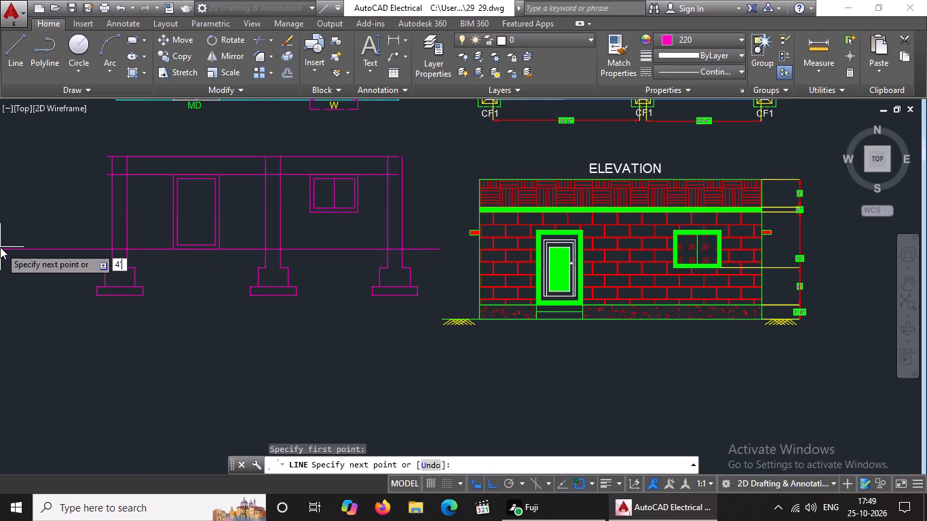
{"action": "key", "text": "Return"}
{"action": "key", "text": "Return"}
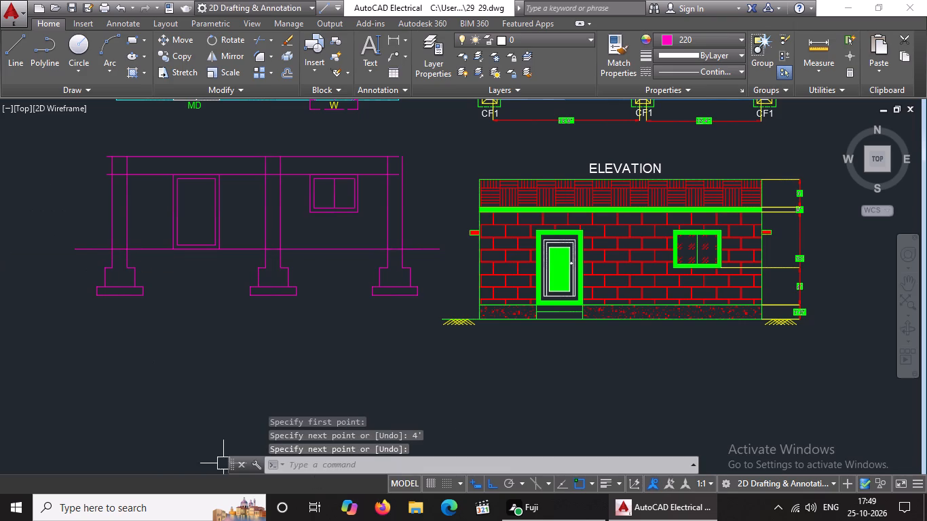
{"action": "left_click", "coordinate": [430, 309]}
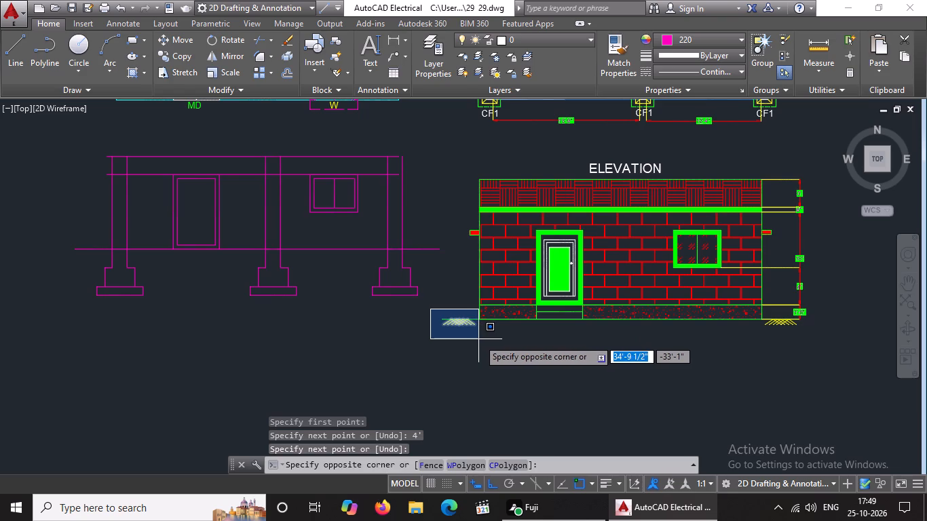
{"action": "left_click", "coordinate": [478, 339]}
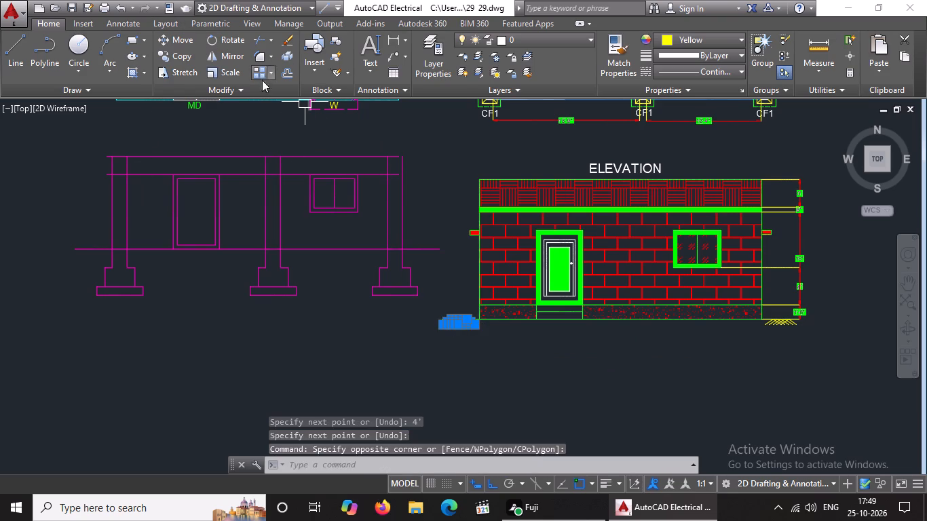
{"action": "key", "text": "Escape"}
Copy the yellow ground symbol at the elevation's left end onto the section's ground line beyond the rightmost wall.
{"action": "scroll", "coordinate": [455, 322], "scroll_direction": "up", "scroll_amount": 2}
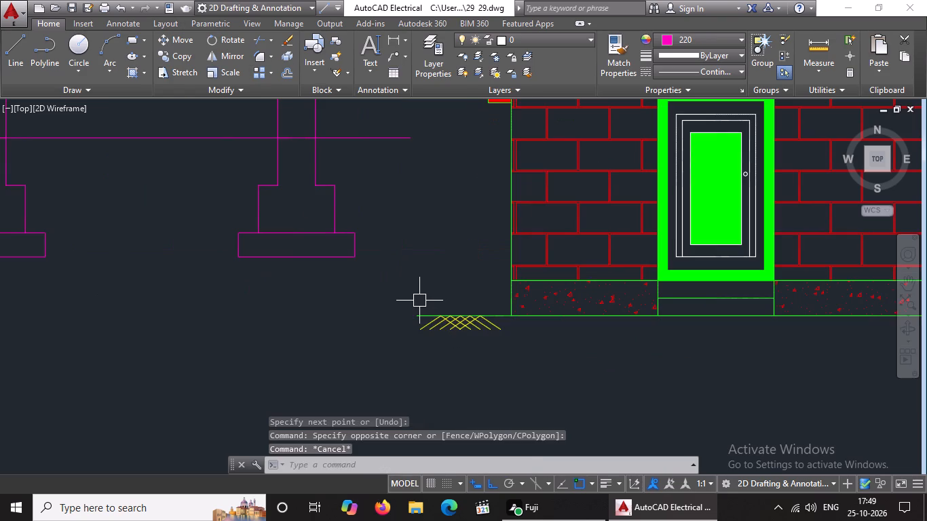
{"action": "left_click", "coordinate": [413, 301]}
{"action": "left_click", "coordinate": [505, 355]}
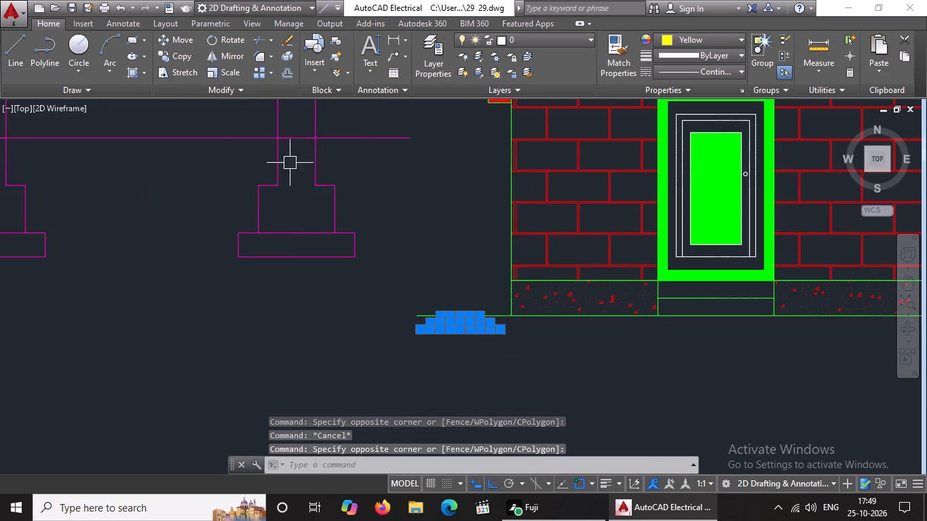
{"action": "left_click", "coordinate": [172, 58]}
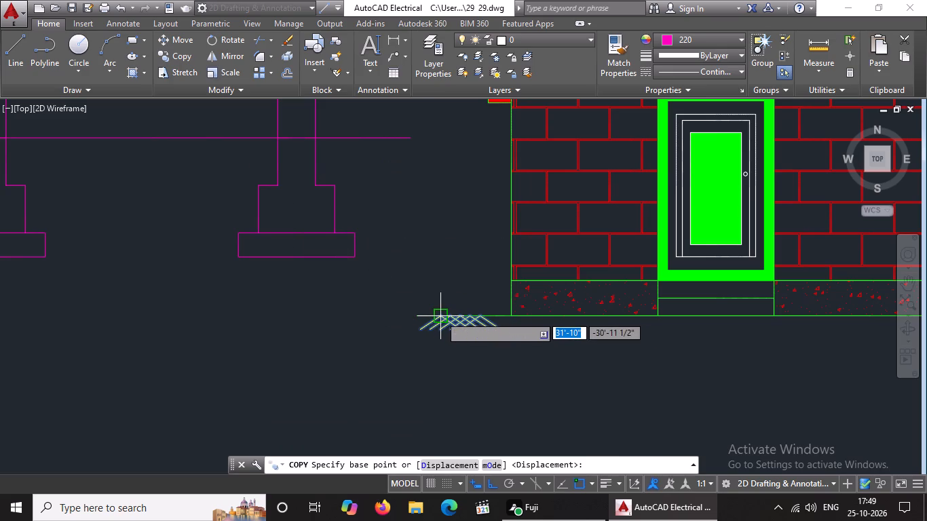
{"action": "left_click", "coordinate": [440, 315]}
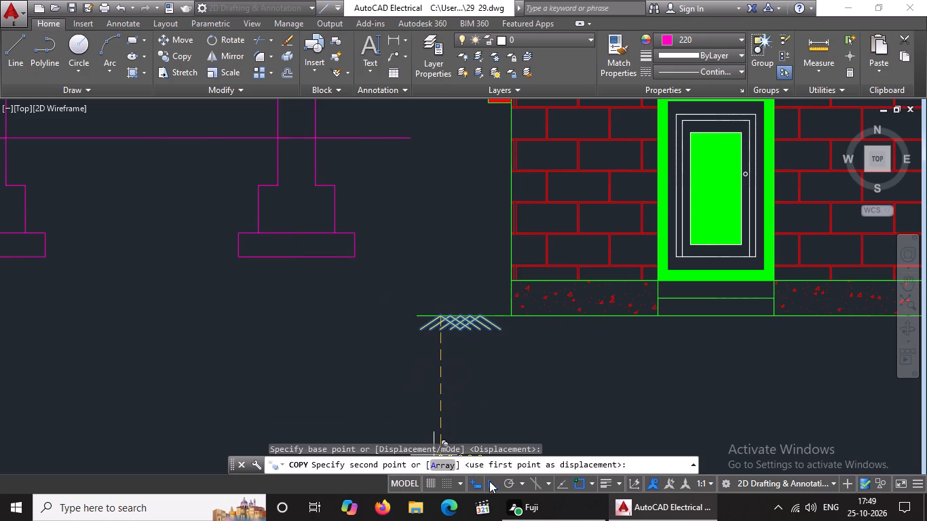
{"action": "left_click", "coordinate": [489, 481]}
{"action": "scroll", "coordinate": [339, 149], "scroll_direction": "up", "scroll_amount": 2}
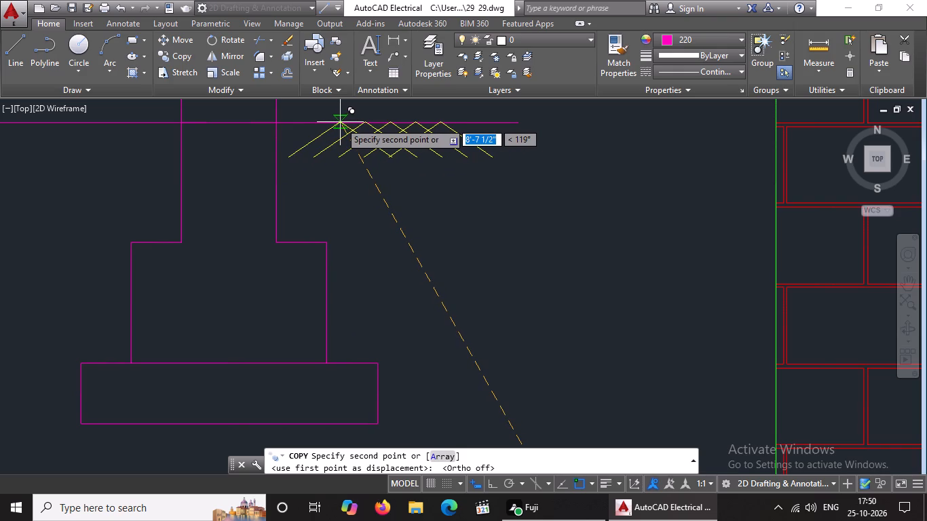
{"action": "scroll", "coordinate": [351, 123], "scroll_direction": "up", "scroll_amount": 1}
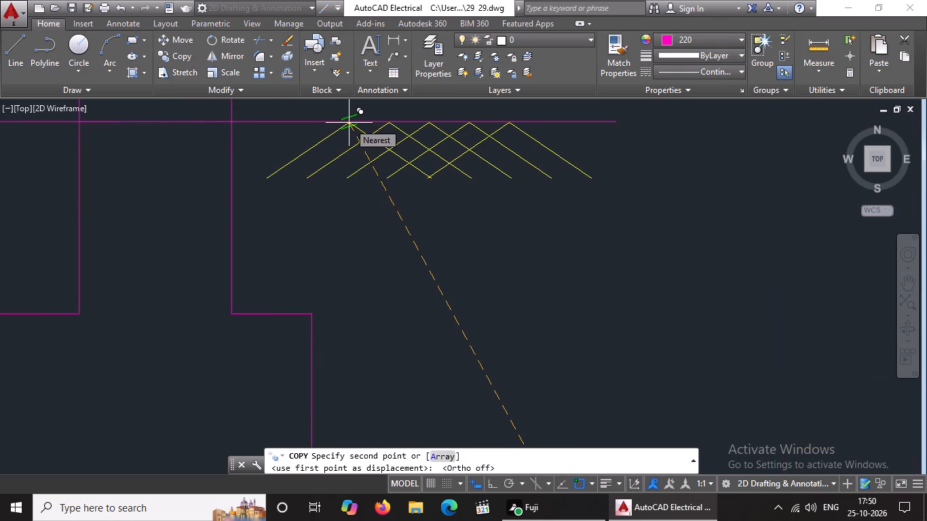
{"action": "left_click", "coordinate": [349, 123]}
{"action": "scroll", "coordinate": [387, 147], "scroll_direction": "down", "scroll_amount": 3}
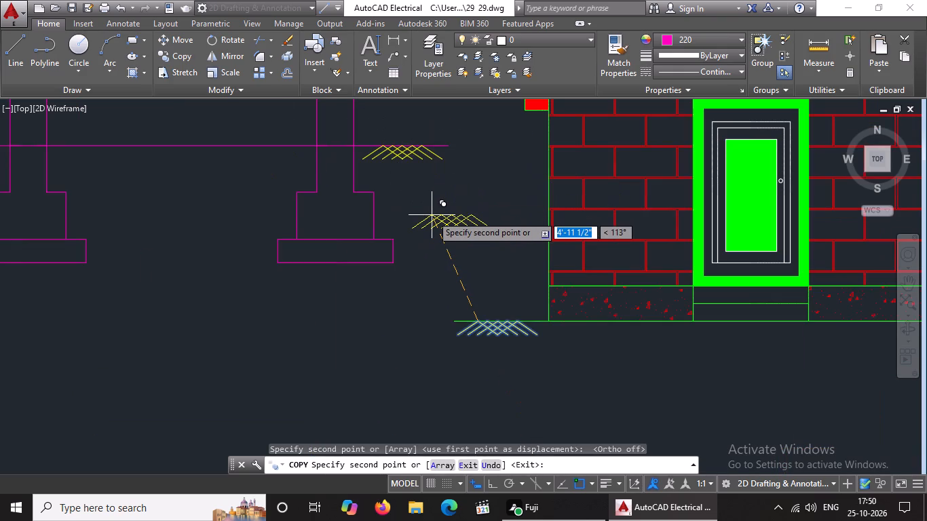
{"action": "key", "text": "Escape"}
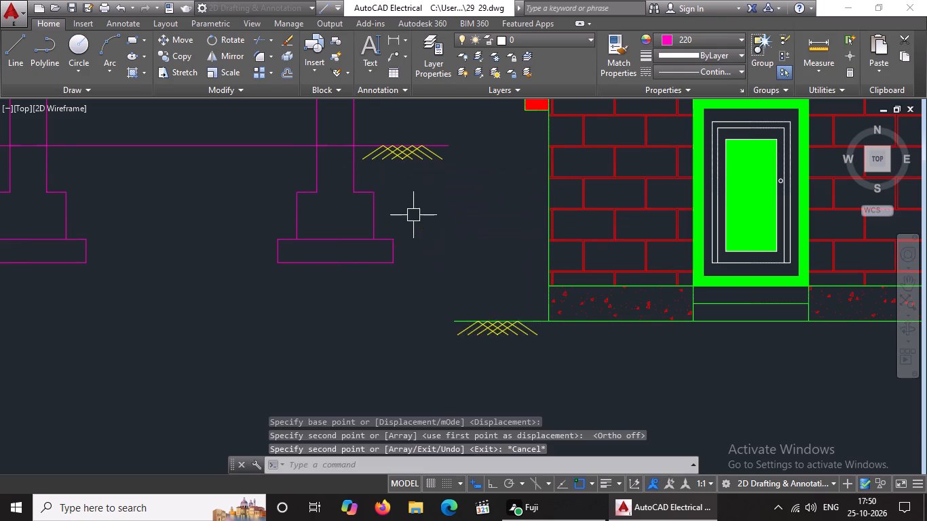
Change the colour of the copied ground symbol beside the section's rightmost wall to magenta 220.
{"action": "scroll", "coordinate": [400, 210], "scroll_direction": "down", "scroll_amount": 2}
{"action": "scroll", "coordinate": [382, 187], "scroll_direction": "up", "scroll_amount": 3}
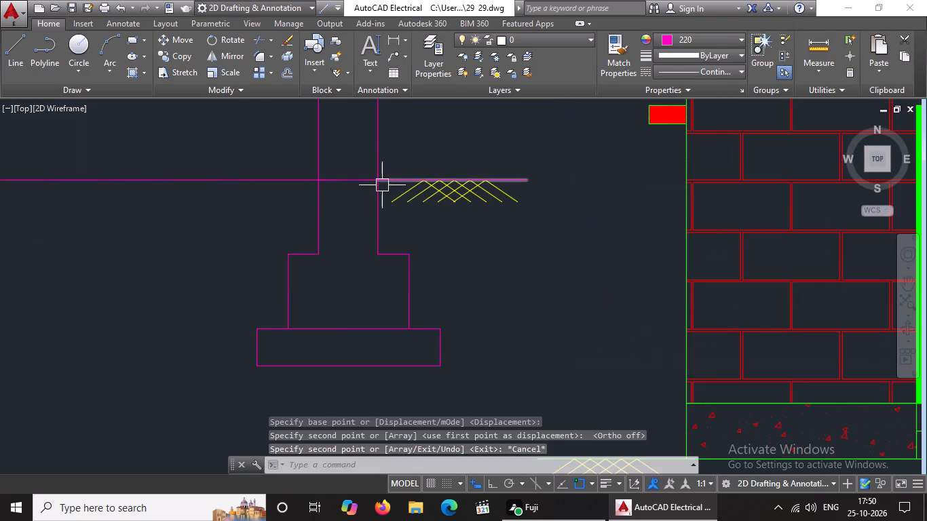
{"action": "left_click", "coordinate": [387, 164]}
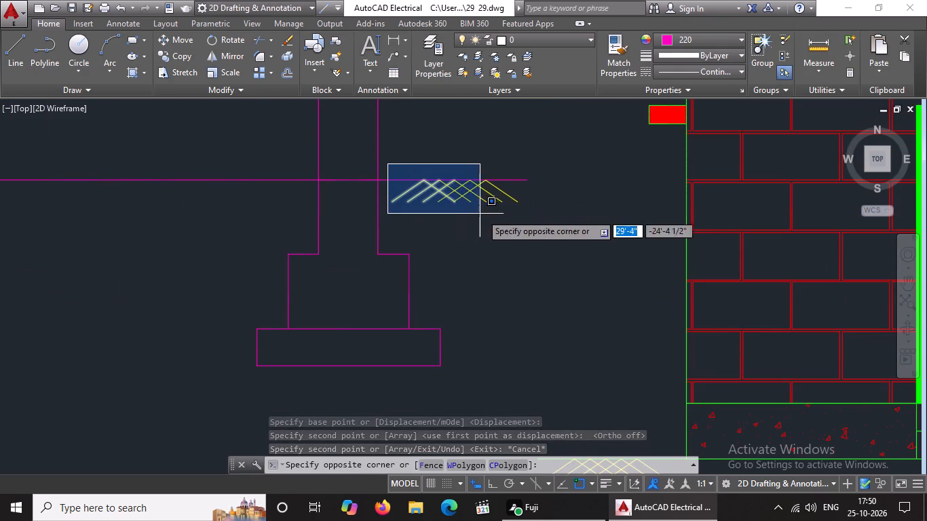
{"action": "left_click", "coordinate": [546, 224]}
{"action": "left_click", "coordinate": [676, 35]}
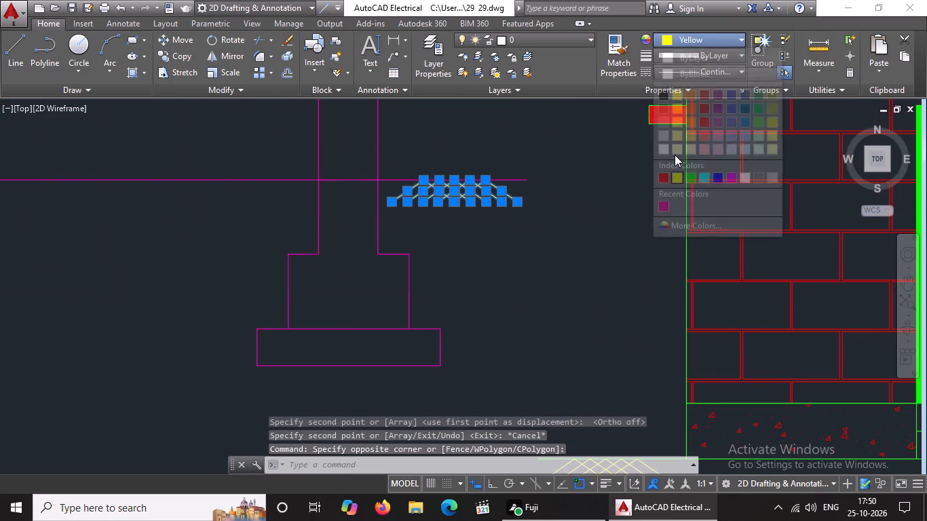
{"action": "left_click", "coordinate": [661, 205]}
{"action": "key", "text": "Escape"}
Copy the magenta ground symbol horizontally about 35'-7" to beneath the ground line outside the section's leftmost wall.
{"action": "scroll", "coordinate": [501, 267], "scroll_direction": "down", "scroll_amount": 4}
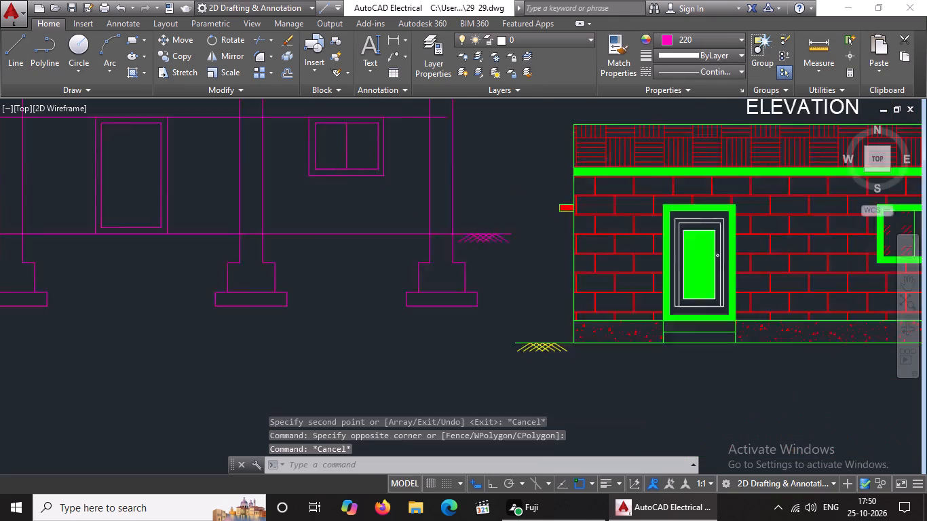
{"action": "scroll", "coordinate": [497, 269], "scroll_direction": "up", "scroll_amount": 5}
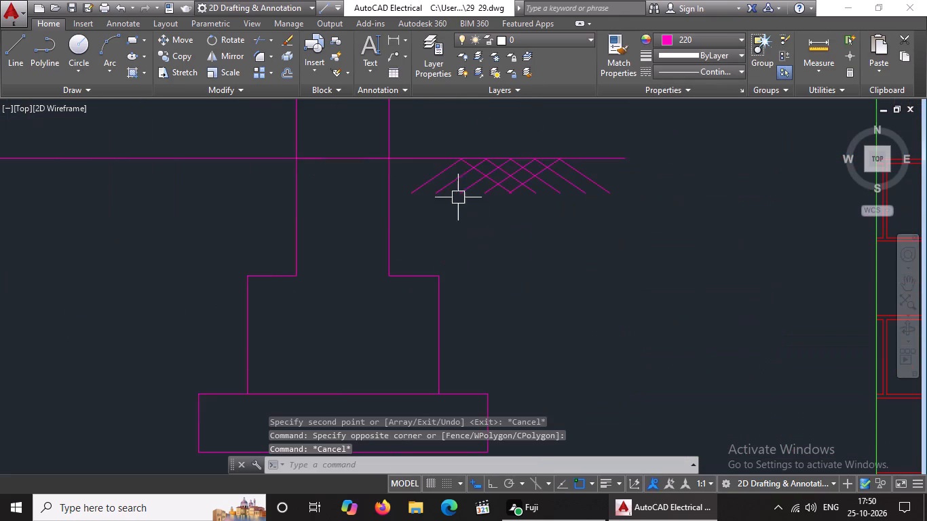
{"action": "left_click", "coordinate": [406, 134]}
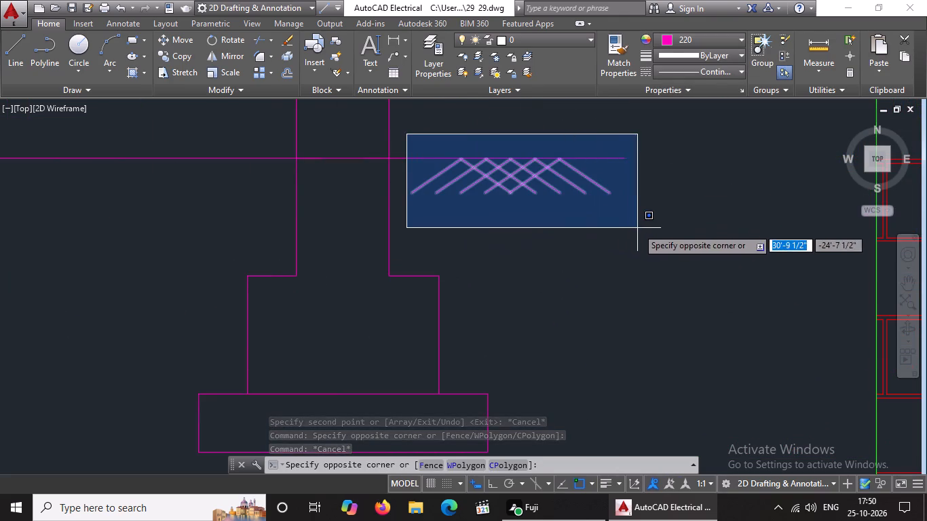
{"action": "left_click", "coordinate": [638, 228]}
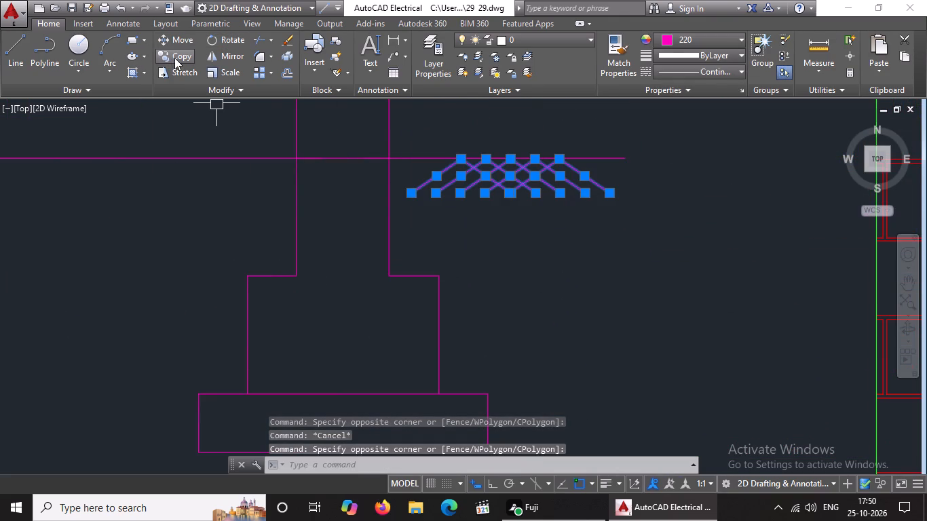
{"action": "left_click", "coordinate": [175, 56]}
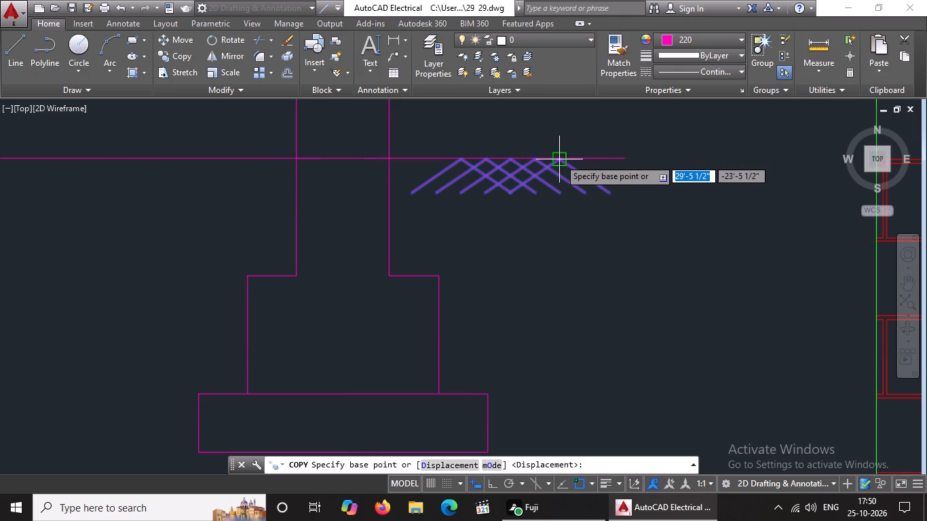
{"action": "left_click", "coordinate": [559, 158]}
{"action": "scroll", "coordinate": [463, 166], "scroll_direction": "down", "scroll_amount": 1}
{"action": "scroll", "coordinate": [398, 165], "scroll_direction": "down", "scroll_amount": 2}
{"action": "scroll", "coordinate": [324, 161], "scroll_direction": "down", "scroll_amount": 2}
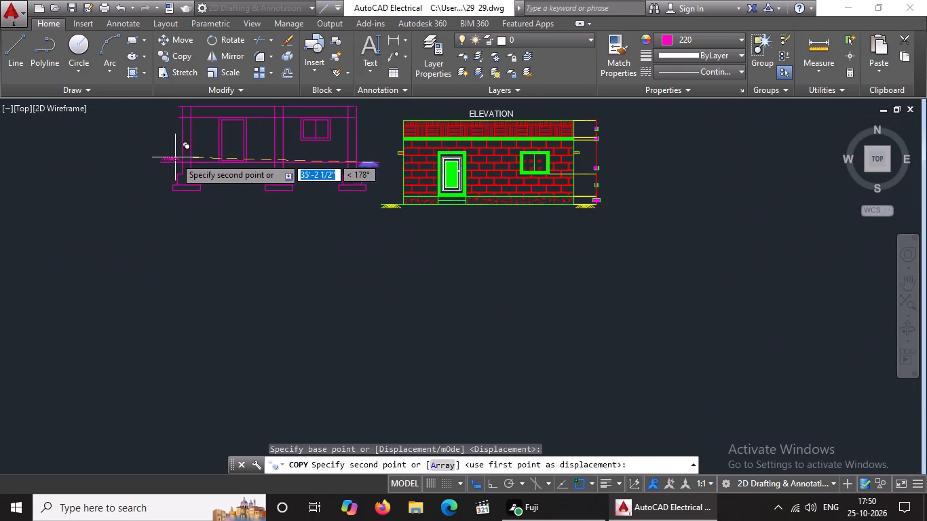
{"action": "left_click", "coordinate": [490, 482]}
{"action": "scroll", "coordinate": [157, 172], "scroll_direction": "up", "scroll_amount": 1}
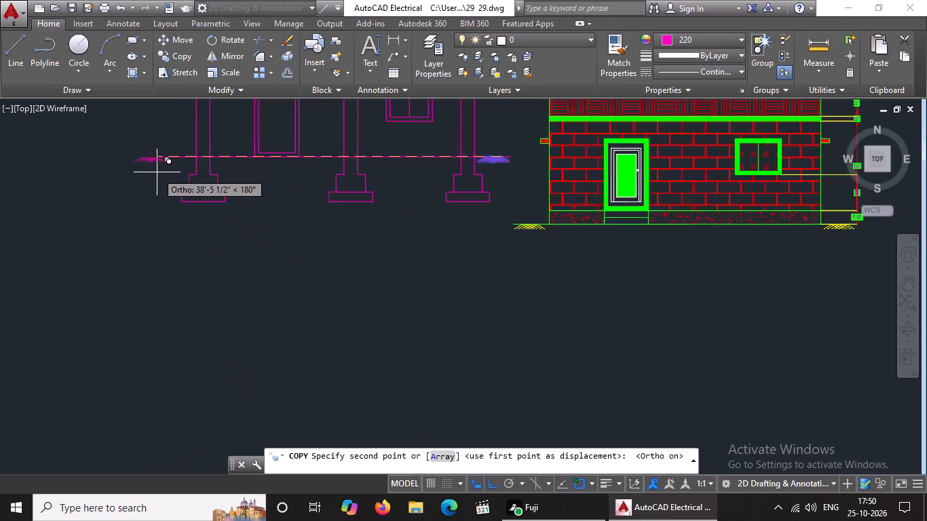
{"action": "scroll", "coordinate": [157, 172], "scroll_direction": "up", "scroll_amount": 1}
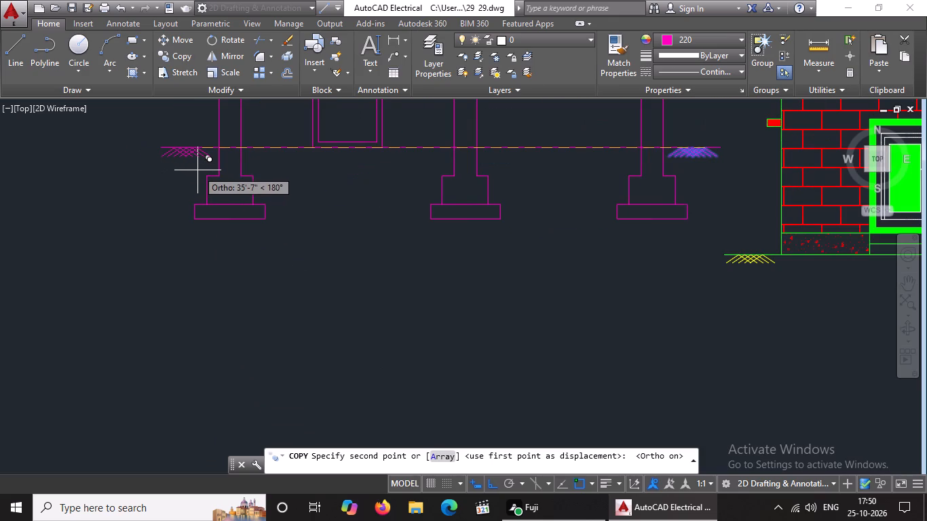
{"action": "left_click", "coordinate": [200, 170]}
{"action": "key", "text": "Escape"}
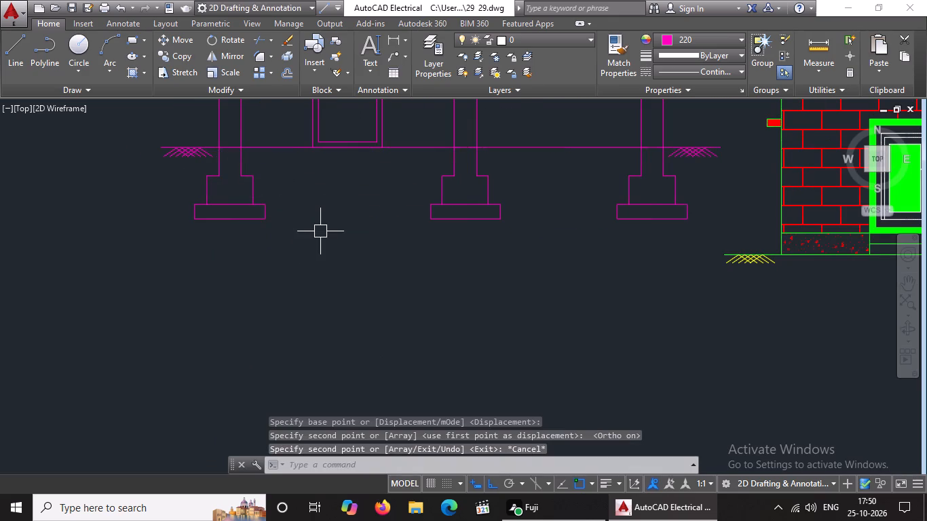
{"action": "scroll", "coordinate": [320, 231], "scroll_direction": "down", "scroll_amount": 1}
{"action": "key", "text": "Escape"}
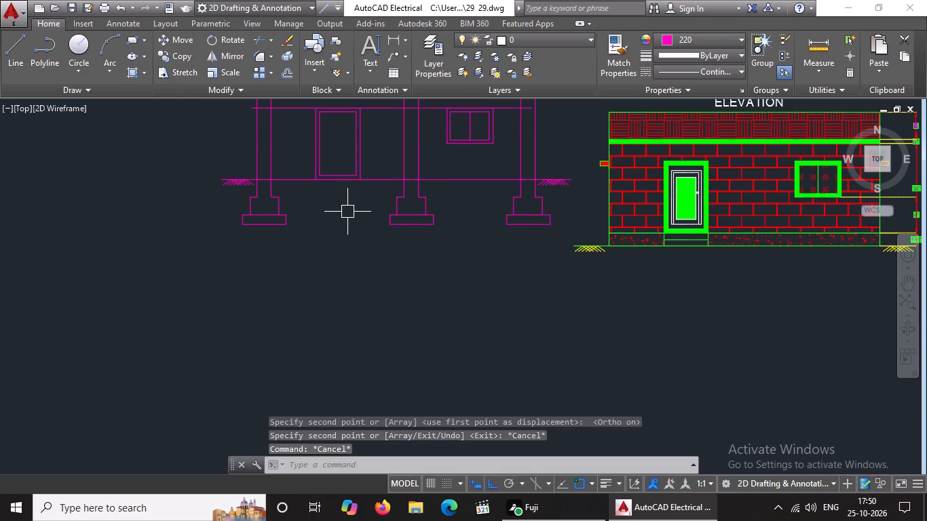
Extend the section's two horizontal roof slab lines to the rightmost wall's outer face.
{"action": "middle_click_drag", "start_coordinate": [348, 210], "coordinate": [326, 262]}
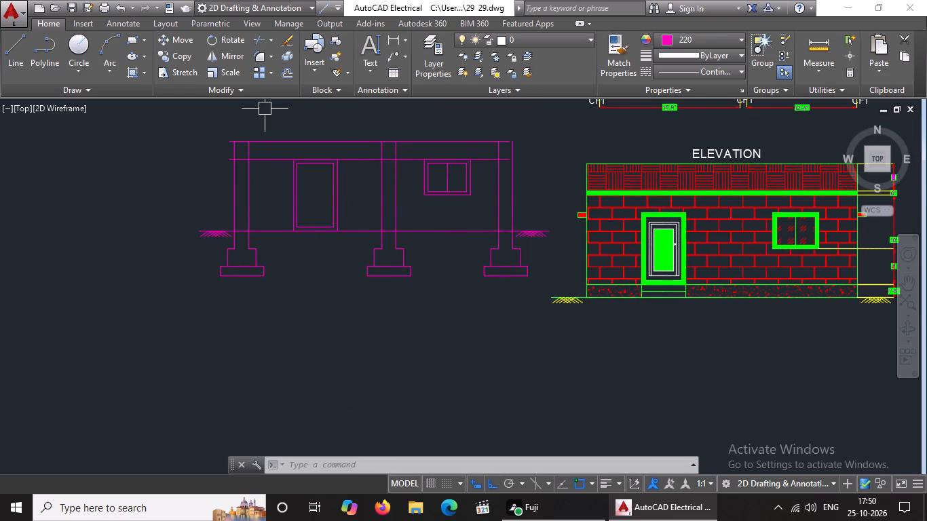
{"action": "left_click", "coordinate": [7, 51]}
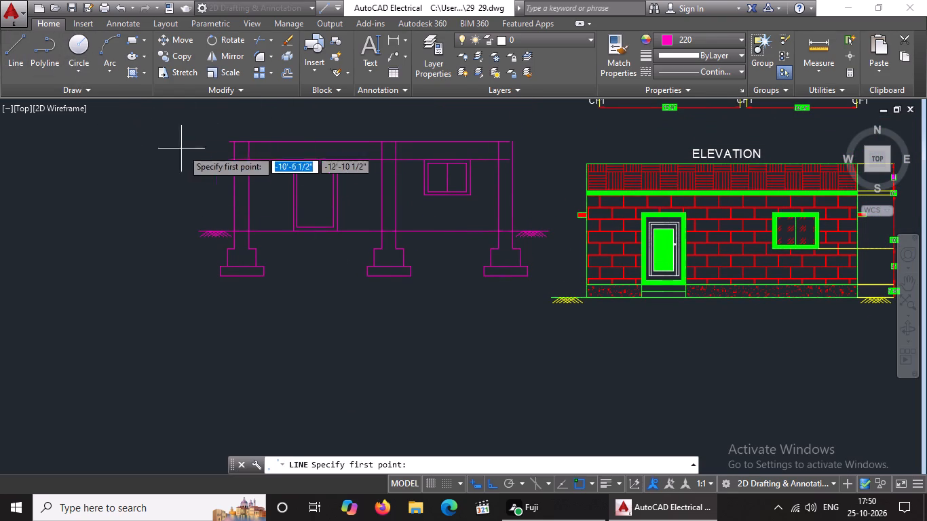
{"action": "key", "text": "Escape"}
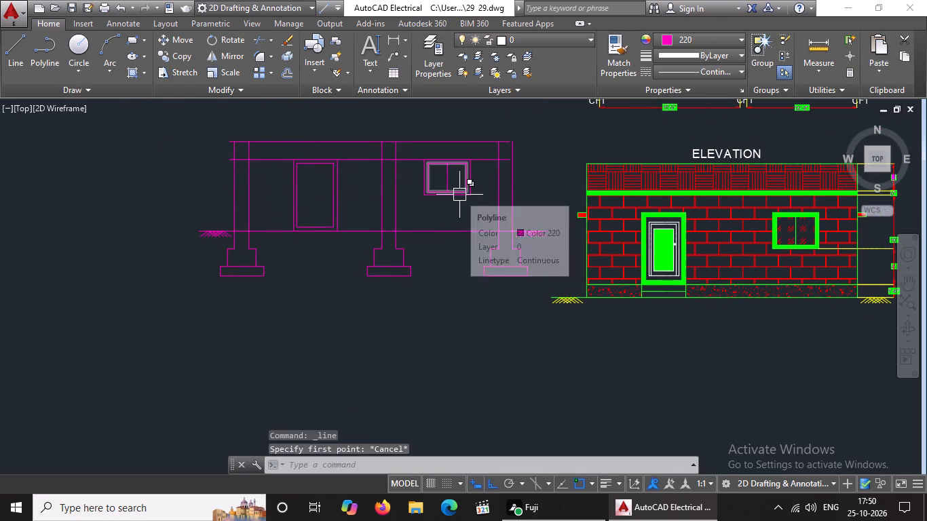
{"action": "key", "text": "e"}
{"action": "key", "text": "x"}
{"action": "key", "text": "space"}
{"action": "key", "text": "space"}
{"action": "scroll", "coordinate": [502, 159], "scroll_direction": "up", "scroll_amount": 2}
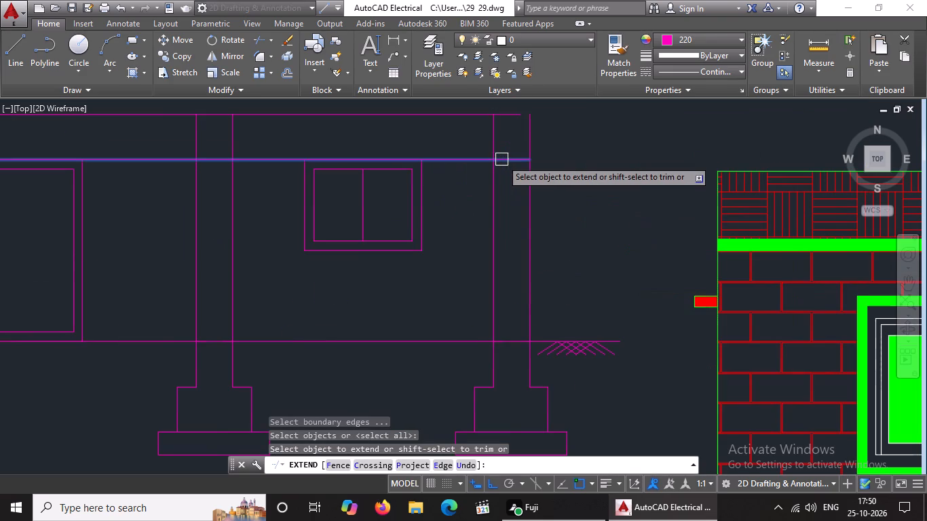
{"action": "left_click", "coordinate": [502, 159]}
{"action": "left_click", "coordinate": [504, 118]}
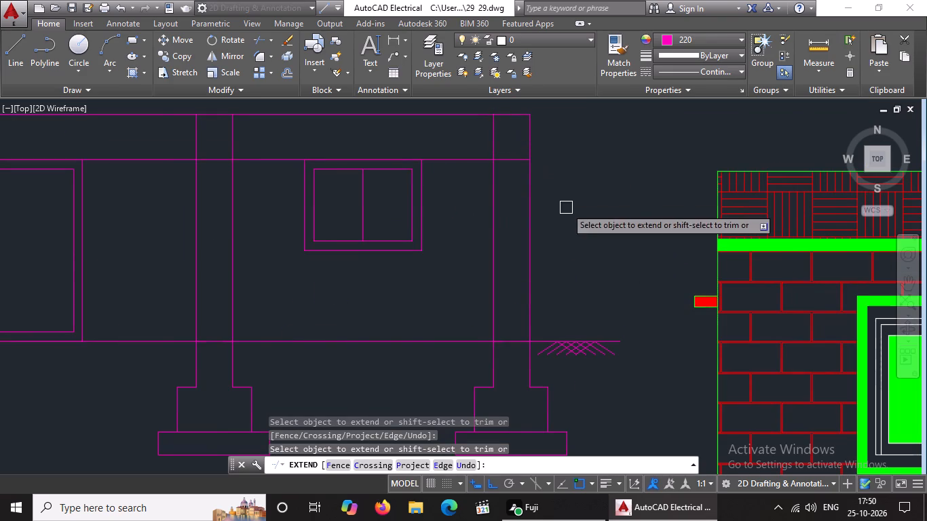
{"action": "key", "text": "Escape"}
{"action": "scroll", "coordinate": [553, 208], "scroll_direction": "up", "scroll_amount": 1}
{"action": "scroll", "coordinate": [553, 208], "scroll_direction": "down", "scroll_amount": 3}
{"action": "key", "text": "Escape"}
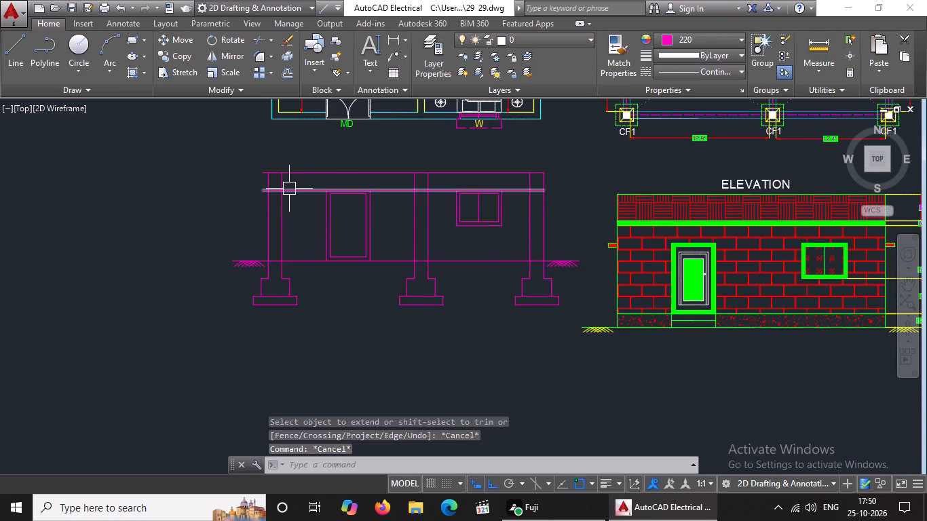
Trim the two horizontal roof slab lines where they project beyond the leftmost wall's outer face in the section.
{"action": "type", "text": "TR"}
{"action": "key", "text": "space"}
{"action": "key", "text": "space"}
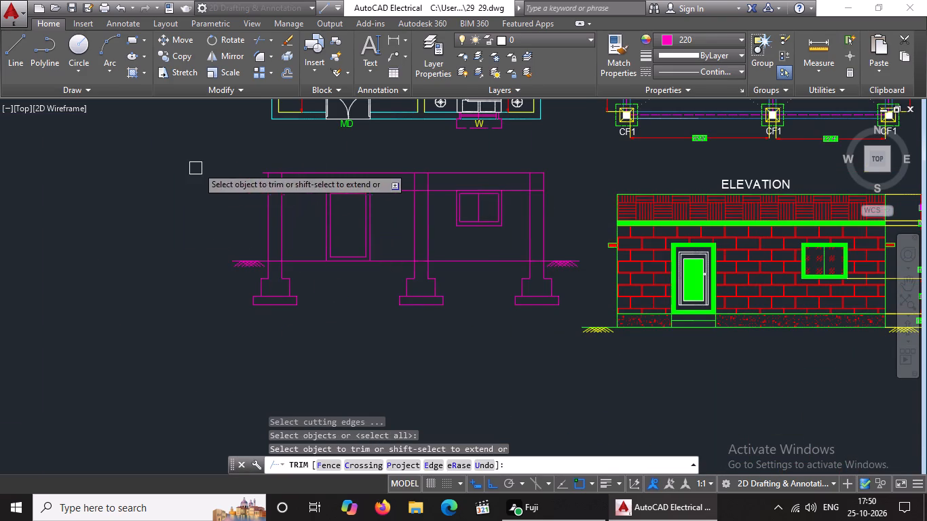
{"action": "scroll", "coordinate": [272, 170], "scroll_direction": "up", "scroll_amount": 2}
{"action": "left_click", "coordinate": [243, 171]}
{"action": "left_click", "coordinate": [247, 218]}
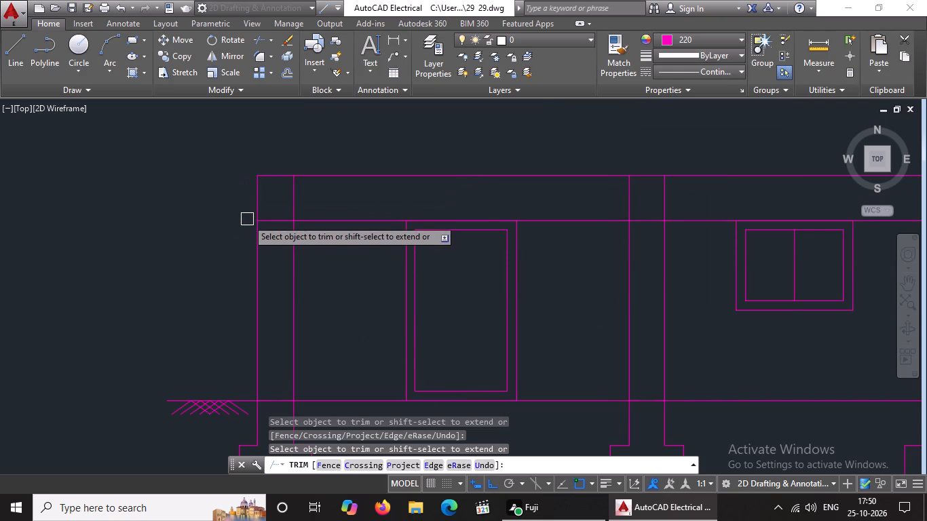
{"action": "scroll", "coordinate": [222, 210], "scroll_direction": "down", "scroll_amount": 3}
{"action": "key", "text": "Escape"}
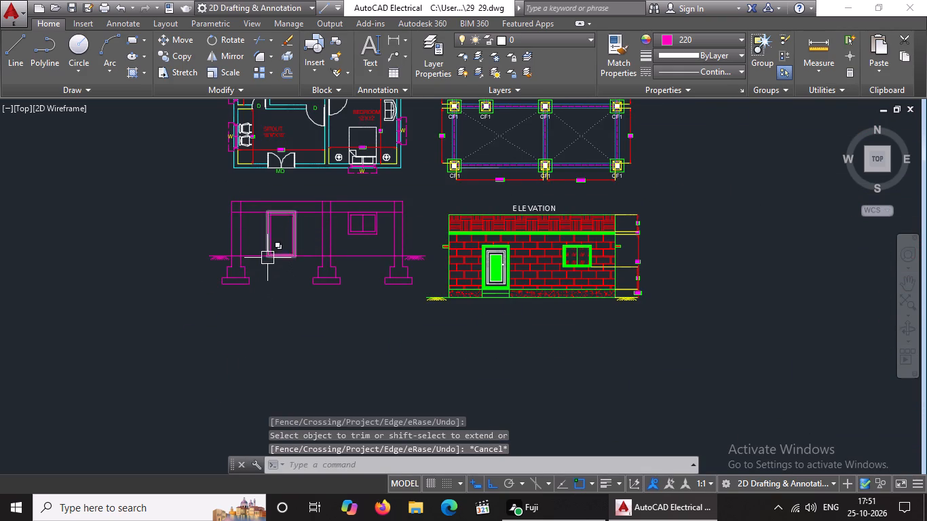
Copy the panelled door leaf with its solid fill from the elevation into the middle of the section's door opening.
{"action": "scroll", "coordinate": [268, 256], "scroll_direction": "up", "scroll_amount": 2}
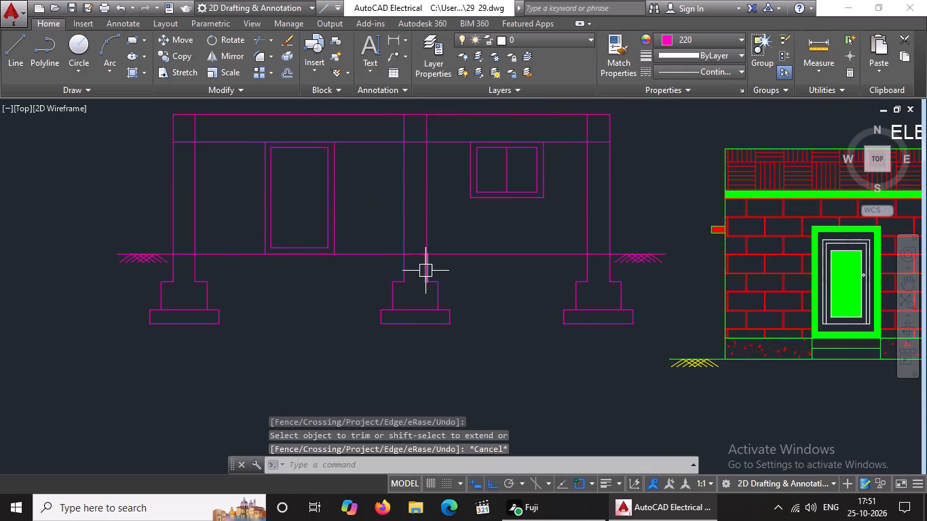
{"action": "key", "text": "Escape"}
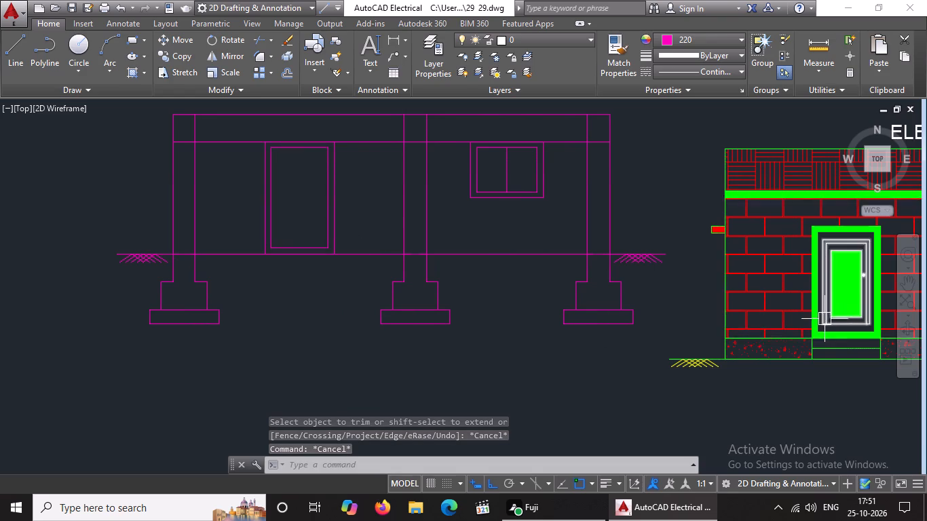
{"action": "scroll", "coordinate": [824, 318], "scroll_direction": "down", "scroll_amount": 1}
{"action": "scroll", "coordinate": [858, 306], "scroll_direction": "up", "scroll_amount": 3}
{"action": "scroll", "coordinate": [709, 155], "scroll_direction": "up", "scroll_amount": 2}
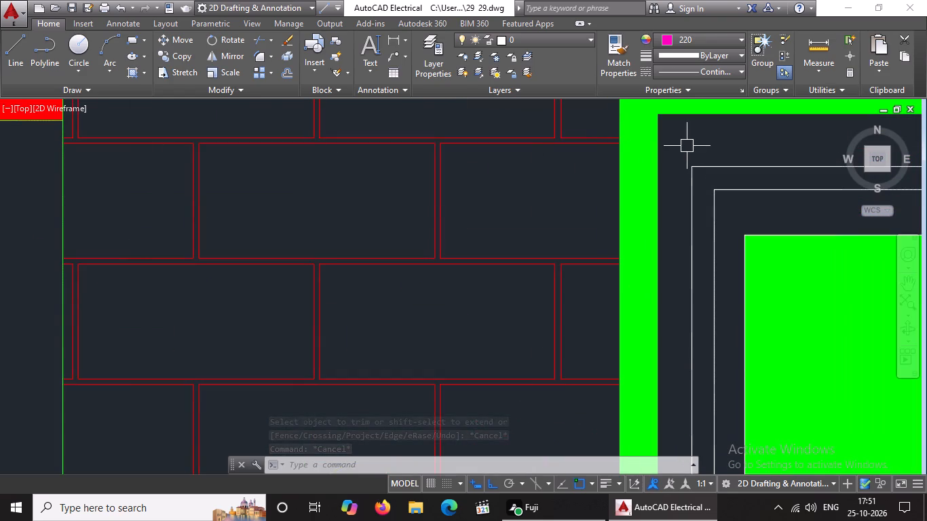
{"action": "left_click", "coordinate": [676, 142]}
{"action": "scroll", "coordinate": [738, 240], "scroll_direction": "down", "scroll_amount": 4}
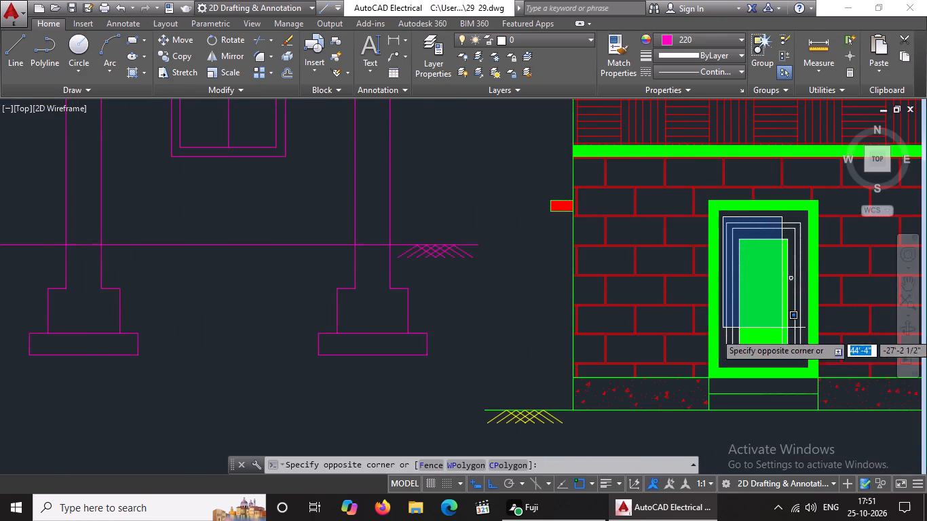
{"action": "left_click", "coordinate": [804, 361]}
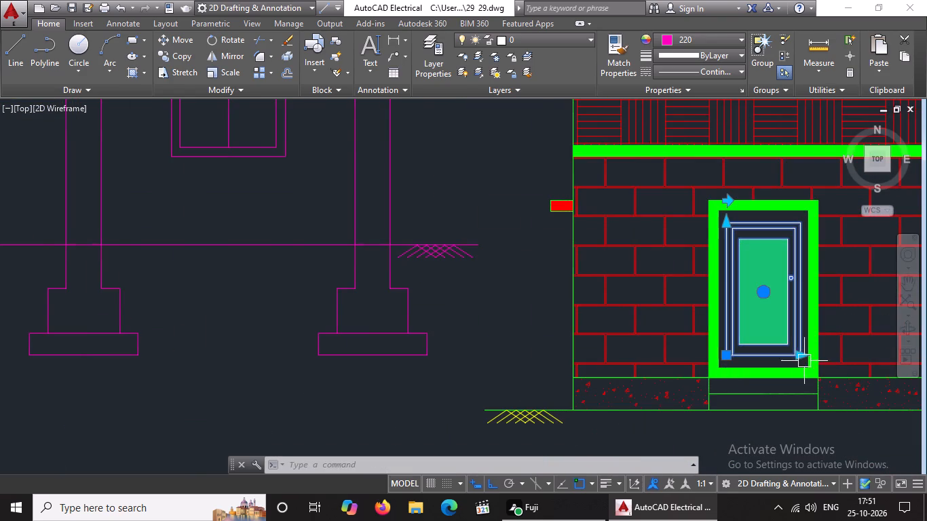
{"action": "left_click", "coordinate": [179, 56]}
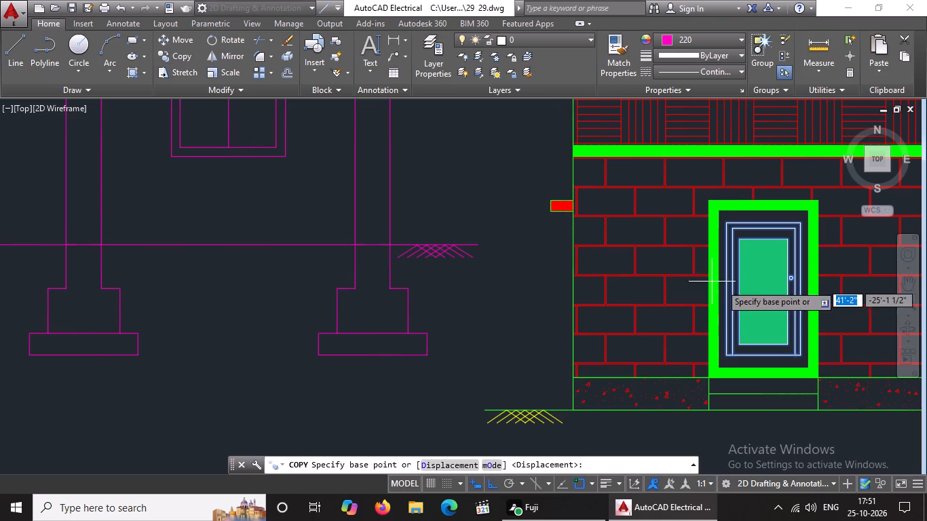
{"action": "left_click", "coordinate": [758, 290]}
{"action": "scroll", "coordinate": [366, 234], "scroll_direction": "down", "scroll_amount": 3}
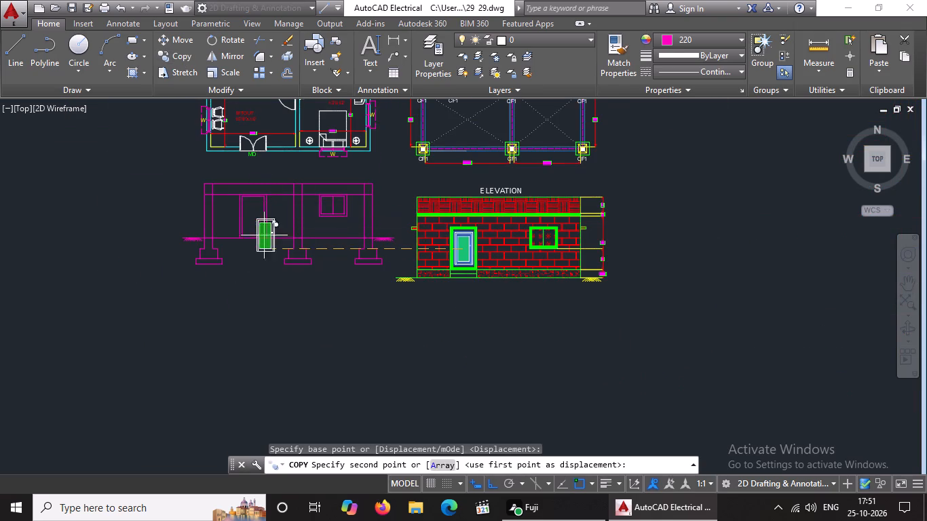
{"action": "left_click", "coordinate": [495, 480]}
{"action": "scroll", "coordinate": [242, 193], "scroll_direction": "up", "scroll_amount": 2}
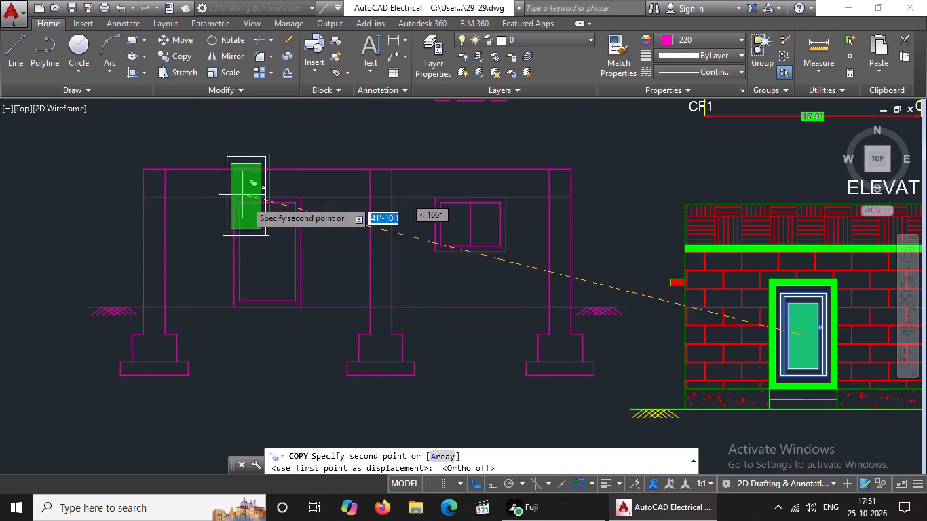
{"action": "scroll", "coordinate": [263, 254], "scroll_direction": "up", "scroll_amount": 2}
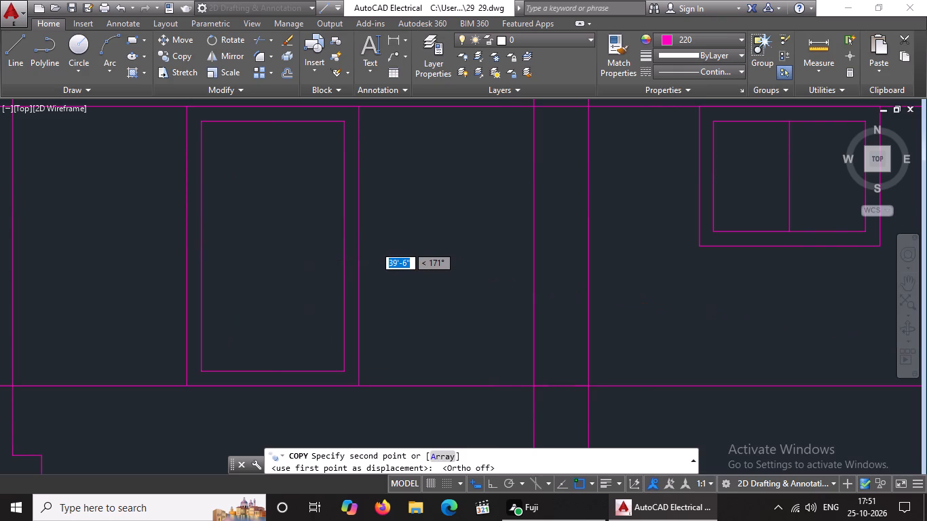
{"action": "left_click", "coordinate": [263, 246]}
{"action": "key", "text": "Escape"}
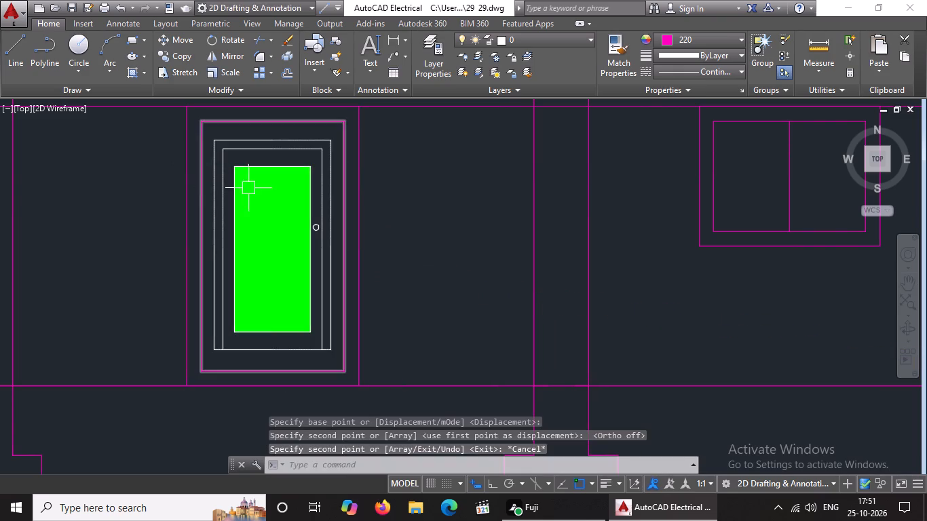
Change the solid fill of the copied door leaf in the section to magenta 220.
{"action": "scroll", "coordinate": [216, 148], "scroll_direction": "down", "scroll_amount": 2}
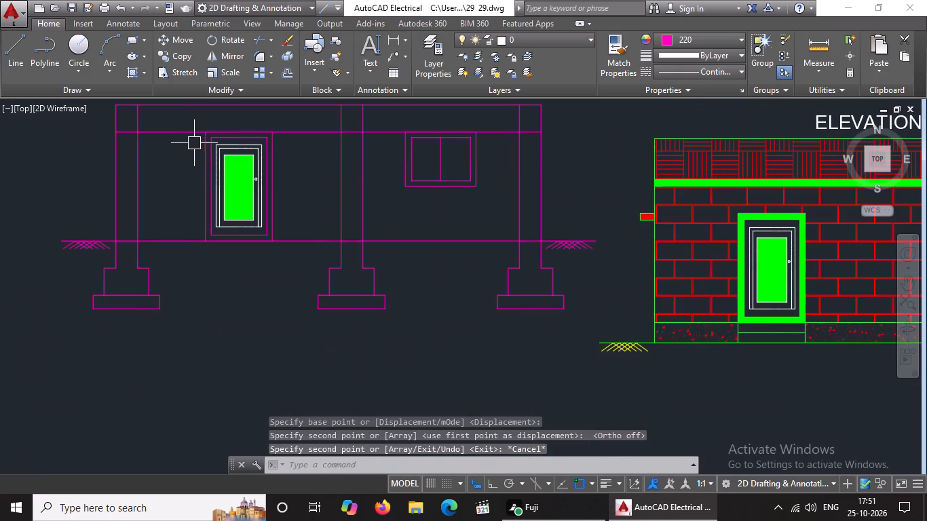
{"action": "left_click_drag", "start_coordinate": [183, 140], "coordinate": [193, 147]}
{"action": "left_click", "coordinate": [302, 237]}
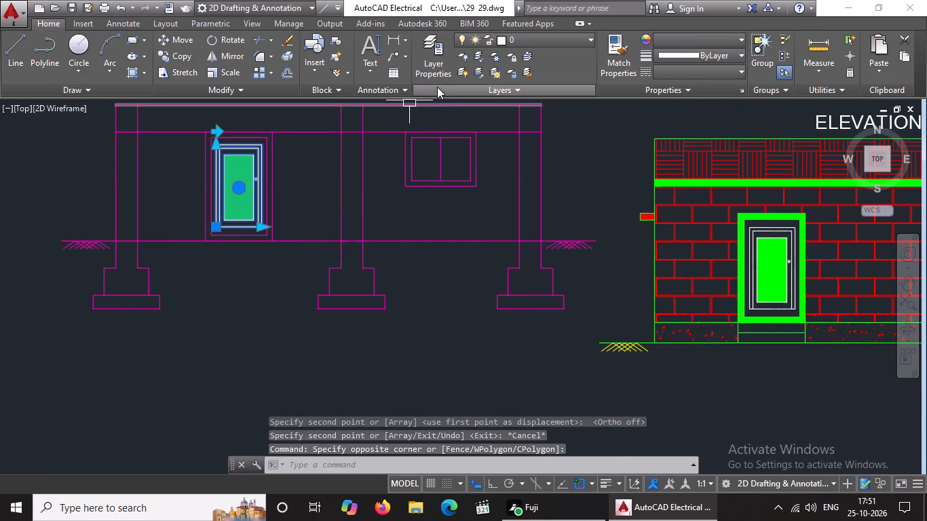
{"action": "key", "text": "Escape"}
{"action": "left_click", "coordinate": [232, 182]}
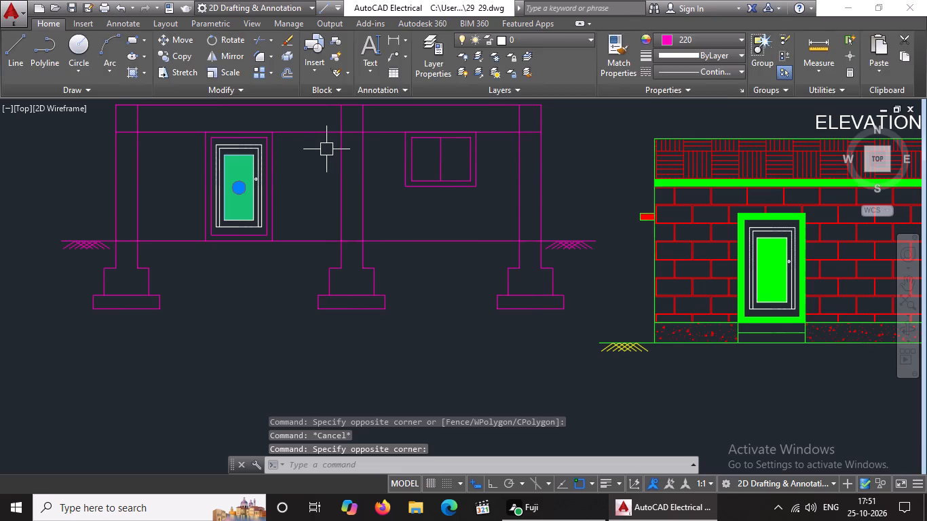
{"action": "left_click", "coordinate": [394, 52]}
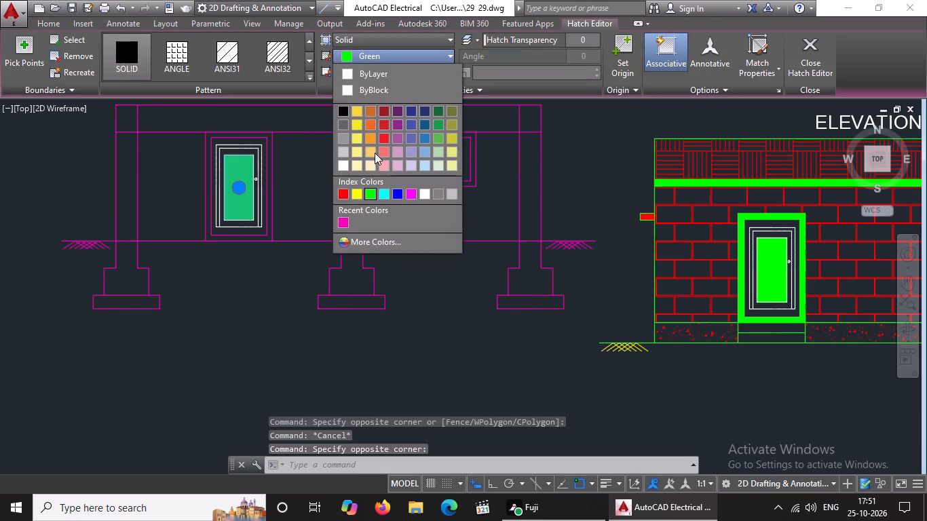
{"action": "left_click", "coordinate": [341, 218]}
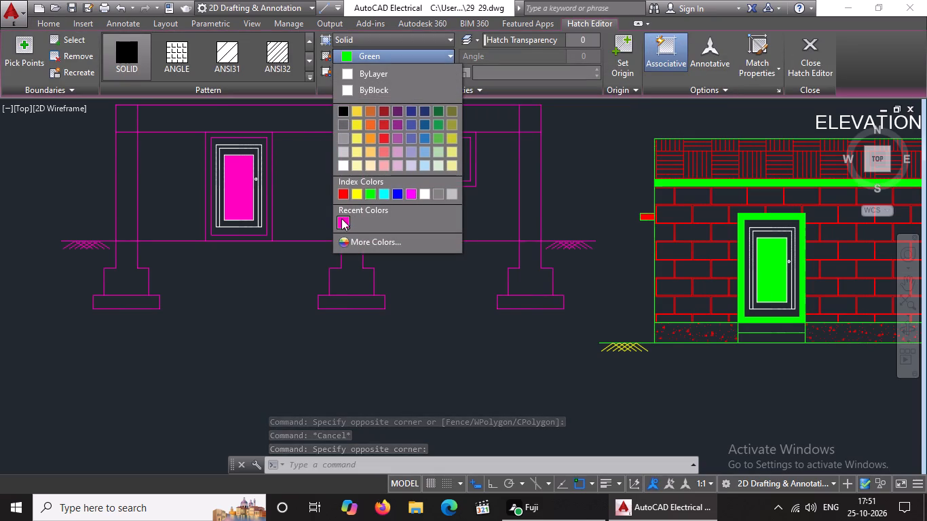
{"action": "key", "text": "Escape"}
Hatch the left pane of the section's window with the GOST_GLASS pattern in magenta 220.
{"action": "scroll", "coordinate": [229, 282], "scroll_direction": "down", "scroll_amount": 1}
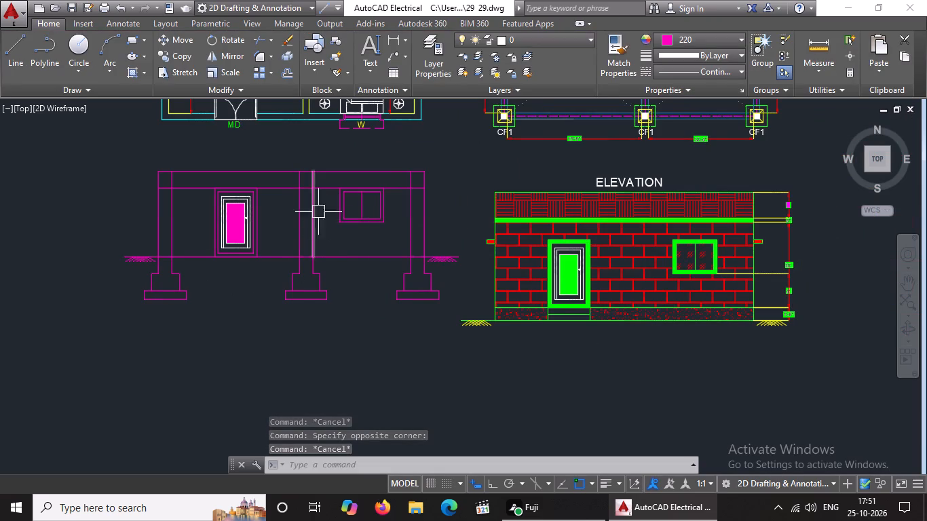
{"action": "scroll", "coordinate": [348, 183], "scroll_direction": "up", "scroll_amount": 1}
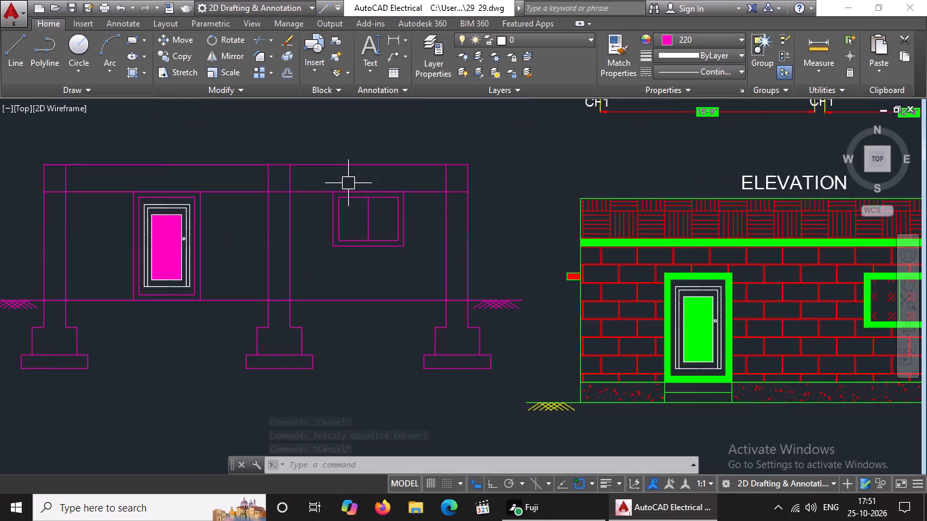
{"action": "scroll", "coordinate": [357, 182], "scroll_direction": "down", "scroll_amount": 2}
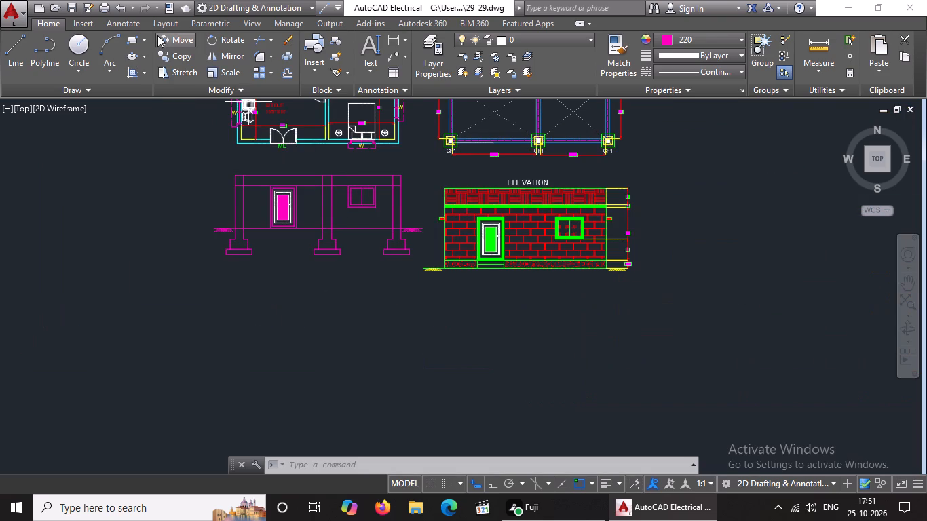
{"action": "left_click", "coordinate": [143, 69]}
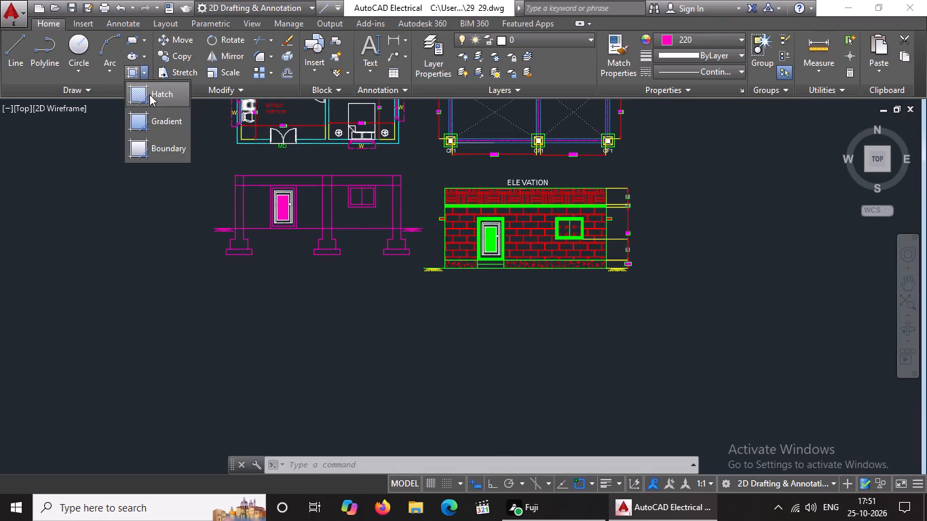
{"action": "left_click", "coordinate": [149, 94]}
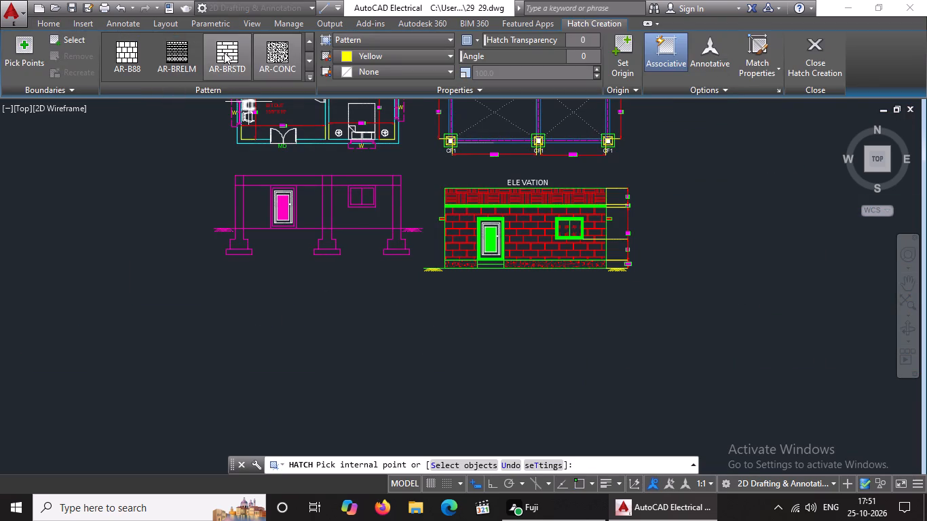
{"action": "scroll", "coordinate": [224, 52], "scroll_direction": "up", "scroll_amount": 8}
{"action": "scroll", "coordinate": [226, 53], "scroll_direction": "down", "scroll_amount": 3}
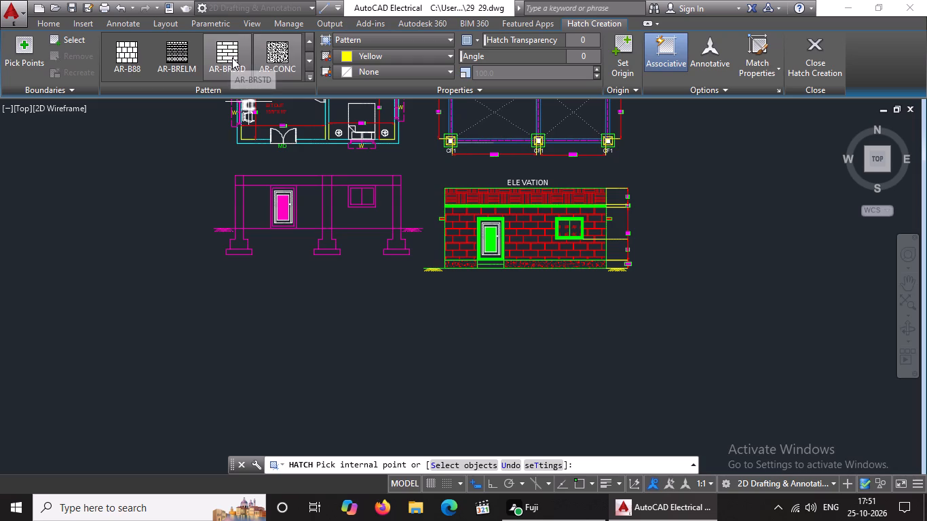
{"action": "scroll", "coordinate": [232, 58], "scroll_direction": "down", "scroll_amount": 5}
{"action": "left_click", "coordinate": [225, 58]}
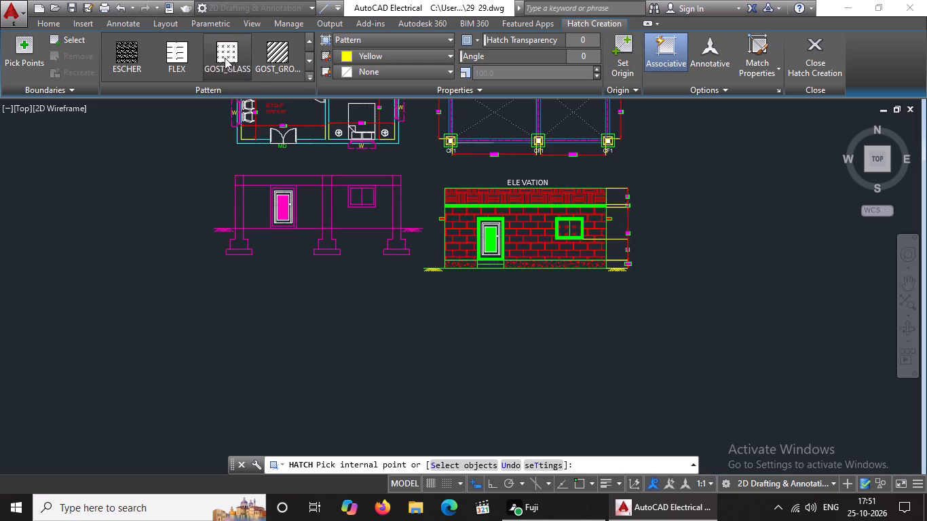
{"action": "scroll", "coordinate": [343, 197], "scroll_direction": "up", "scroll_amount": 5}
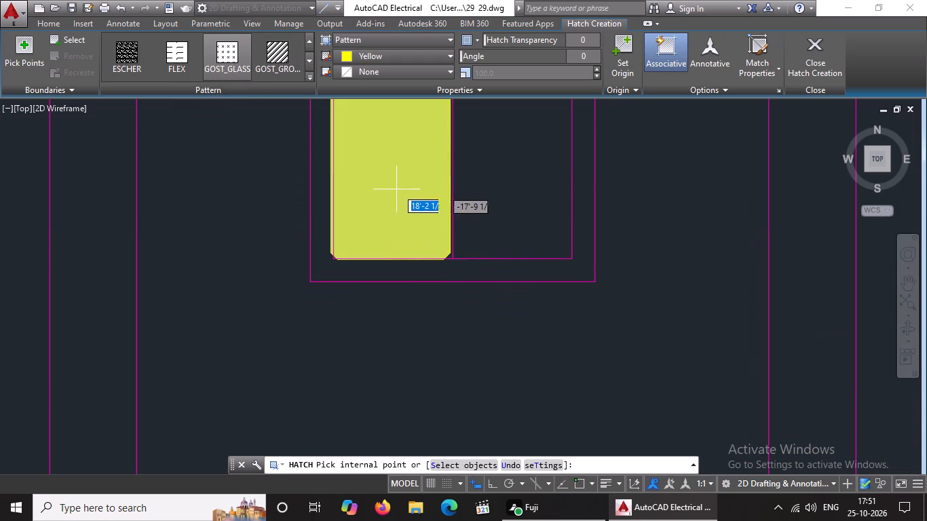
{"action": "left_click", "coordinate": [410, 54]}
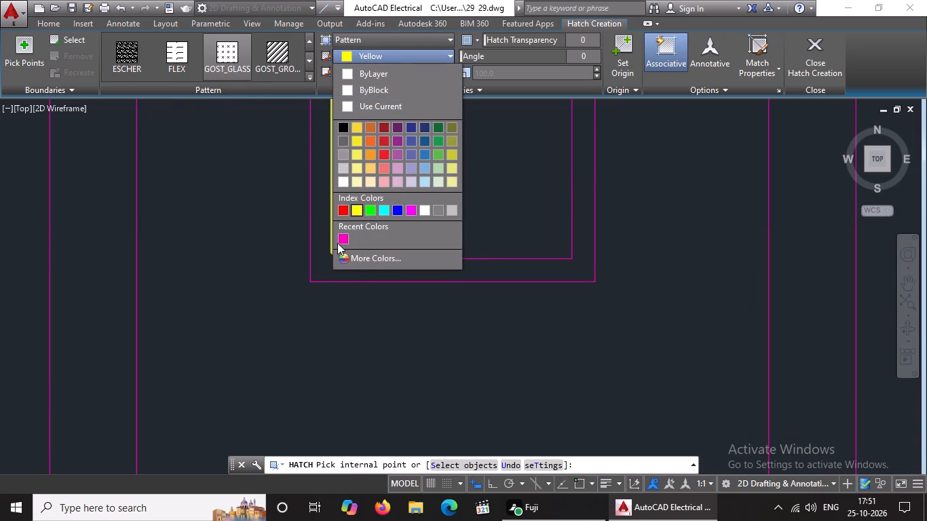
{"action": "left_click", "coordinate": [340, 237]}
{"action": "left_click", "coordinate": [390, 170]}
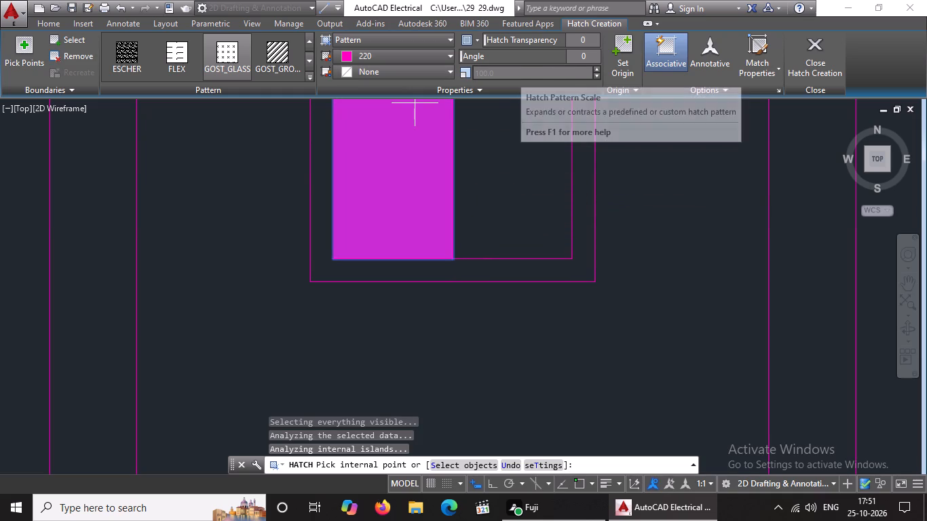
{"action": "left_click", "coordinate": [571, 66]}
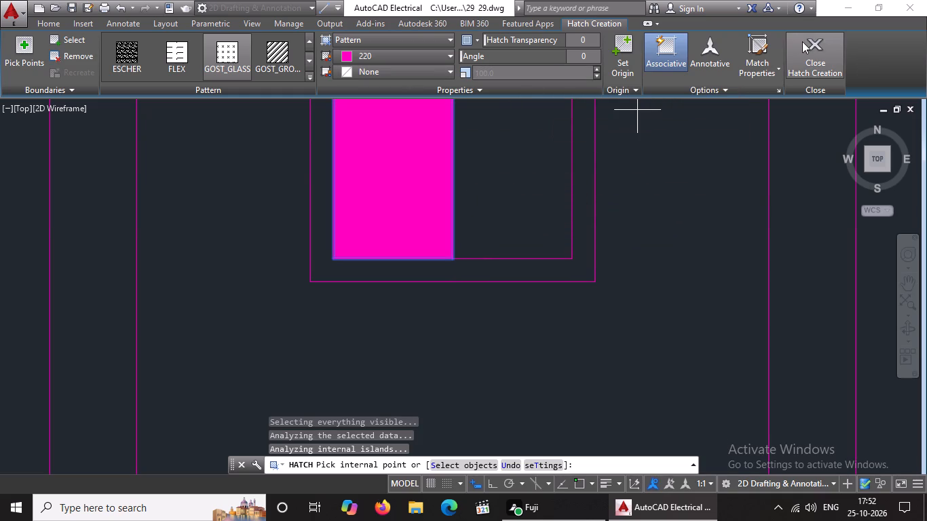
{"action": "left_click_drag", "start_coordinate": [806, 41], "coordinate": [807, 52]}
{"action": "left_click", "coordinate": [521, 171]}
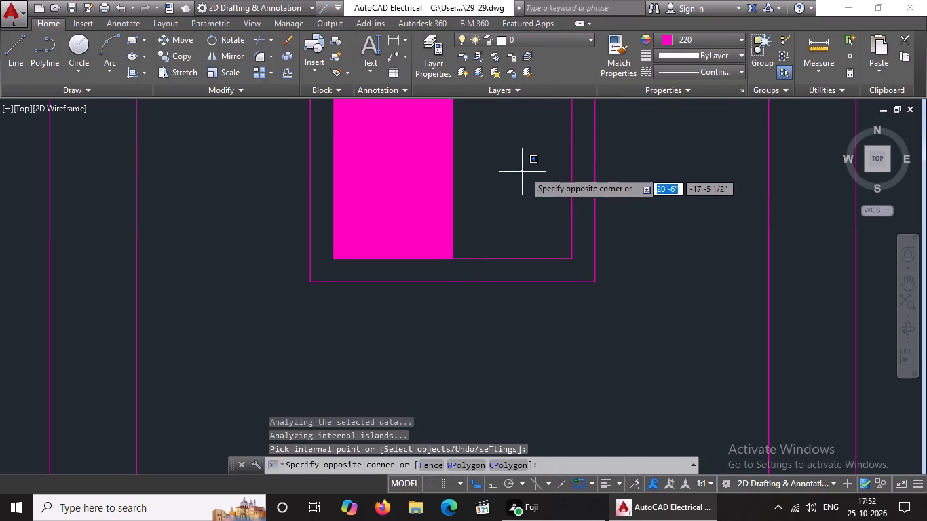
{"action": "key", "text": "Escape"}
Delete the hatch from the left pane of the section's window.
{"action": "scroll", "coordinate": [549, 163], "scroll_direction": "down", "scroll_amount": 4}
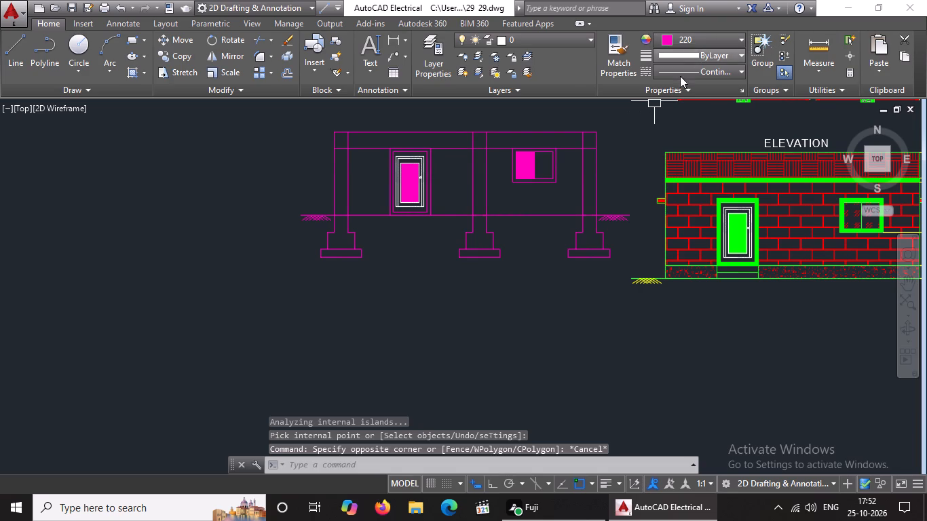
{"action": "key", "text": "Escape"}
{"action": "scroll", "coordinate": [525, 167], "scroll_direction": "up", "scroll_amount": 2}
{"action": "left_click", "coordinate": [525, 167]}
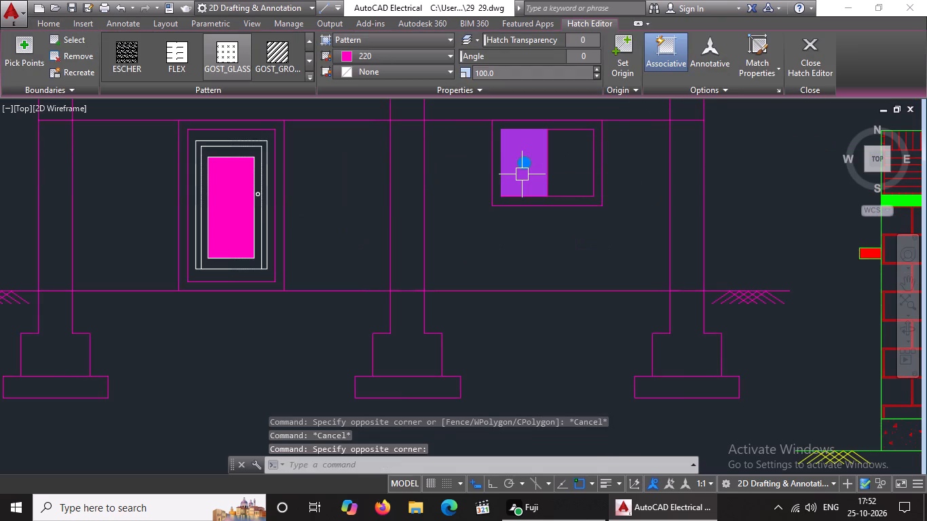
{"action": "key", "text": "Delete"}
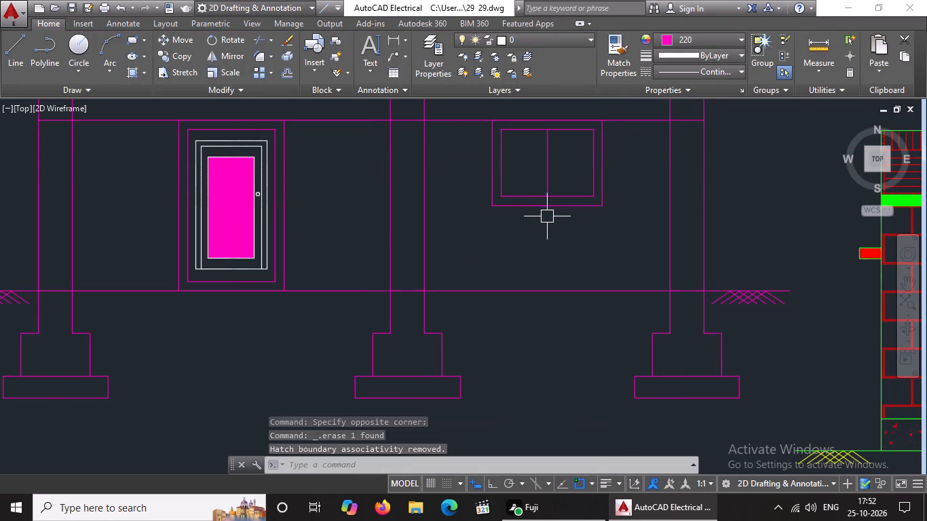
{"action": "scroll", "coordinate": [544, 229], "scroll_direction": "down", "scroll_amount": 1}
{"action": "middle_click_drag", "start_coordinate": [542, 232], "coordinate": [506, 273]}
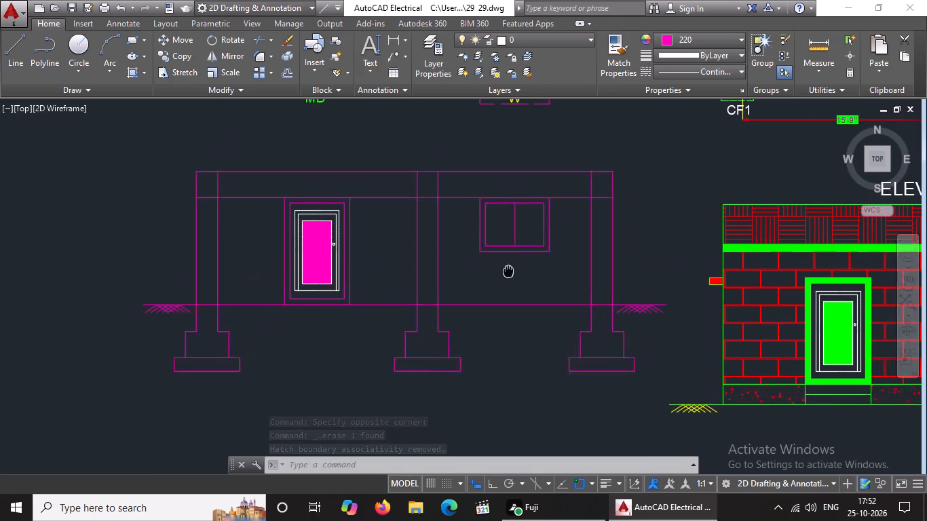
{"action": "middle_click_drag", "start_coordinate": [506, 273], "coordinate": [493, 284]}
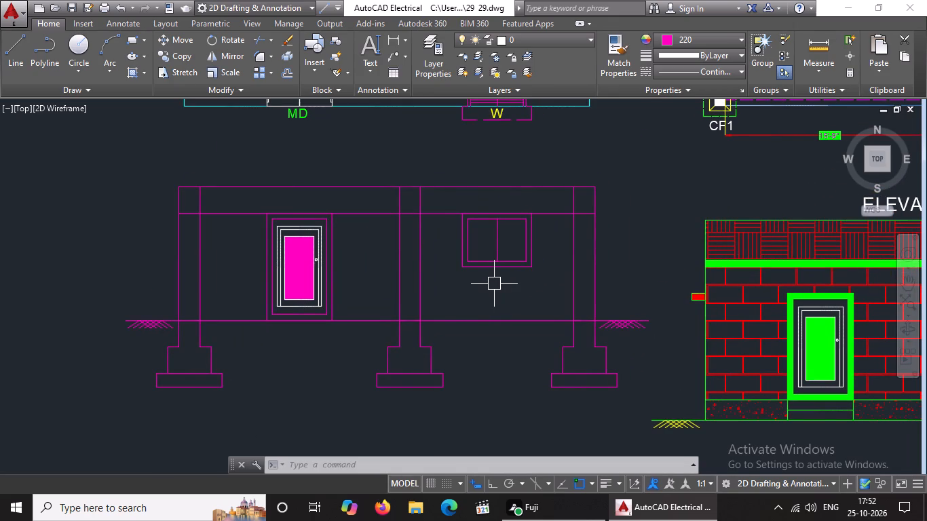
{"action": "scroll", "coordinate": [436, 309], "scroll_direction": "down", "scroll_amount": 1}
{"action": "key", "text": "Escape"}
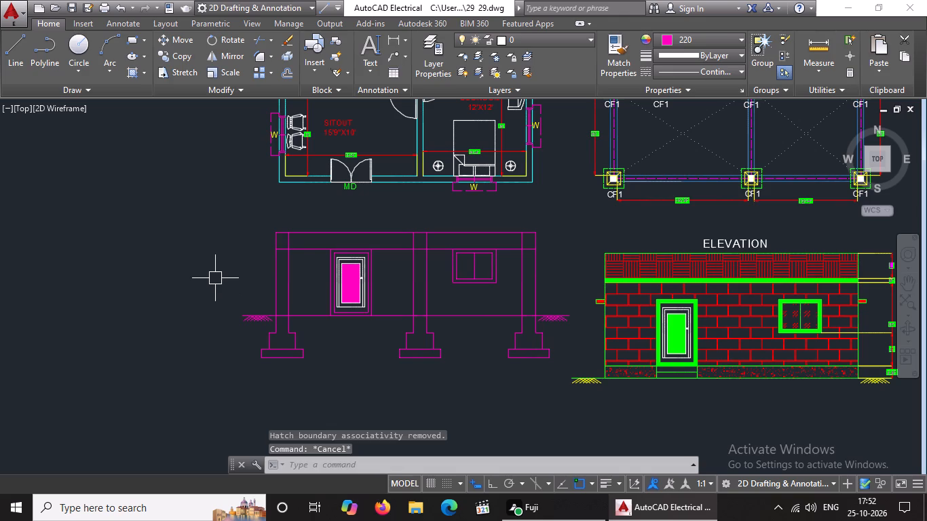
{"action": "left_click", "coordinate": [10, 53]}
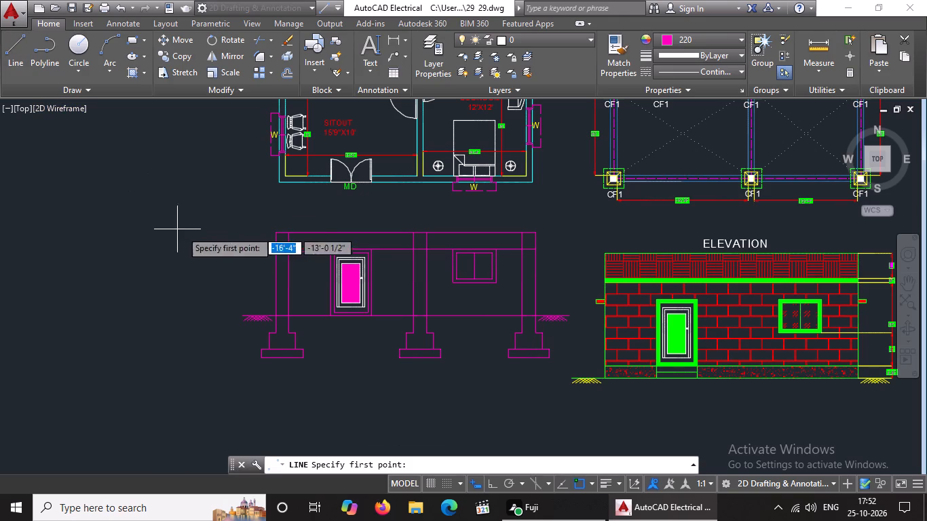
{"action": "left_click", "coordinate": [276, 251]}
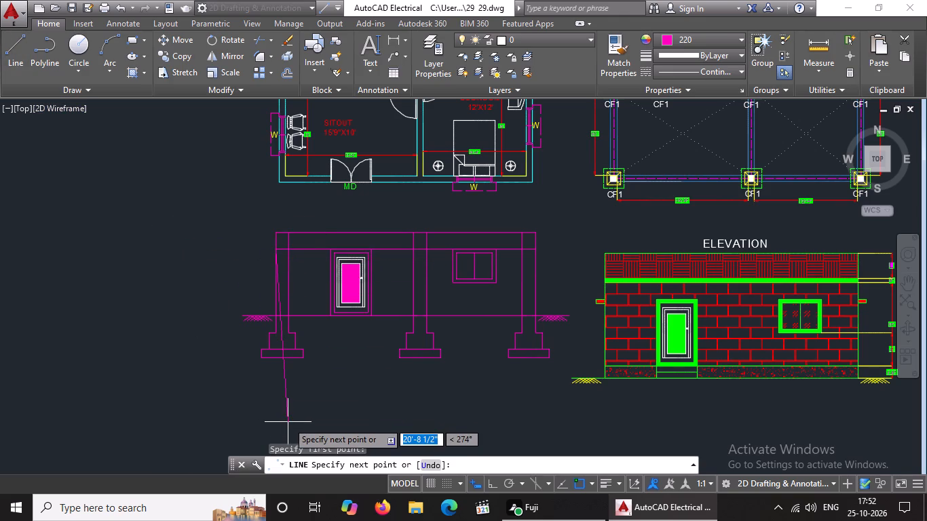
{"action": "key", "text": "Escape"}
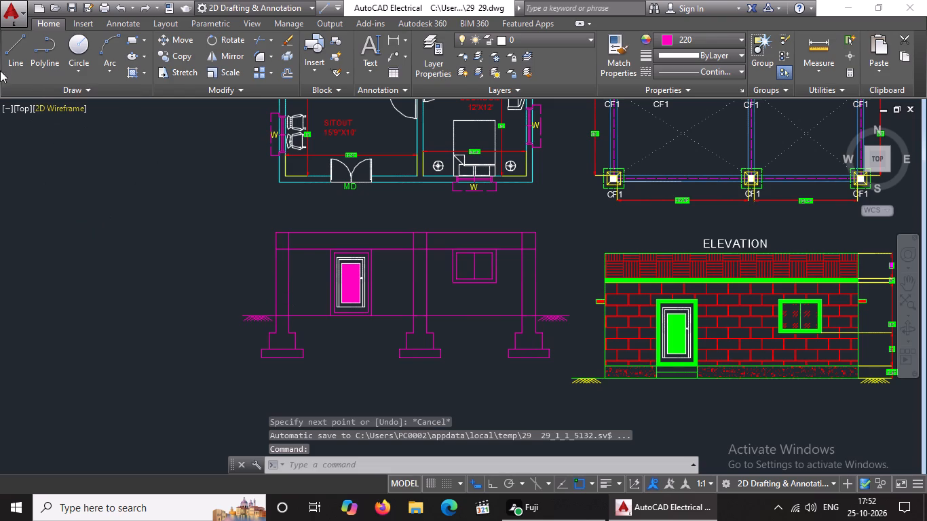
With Ortho on, outline a sunshade projection from the section's right column at the beam underside: 10" plus 5" outward, 5" down, back to the column.
{"action": "left_click", "coordinate": [9, 54]}
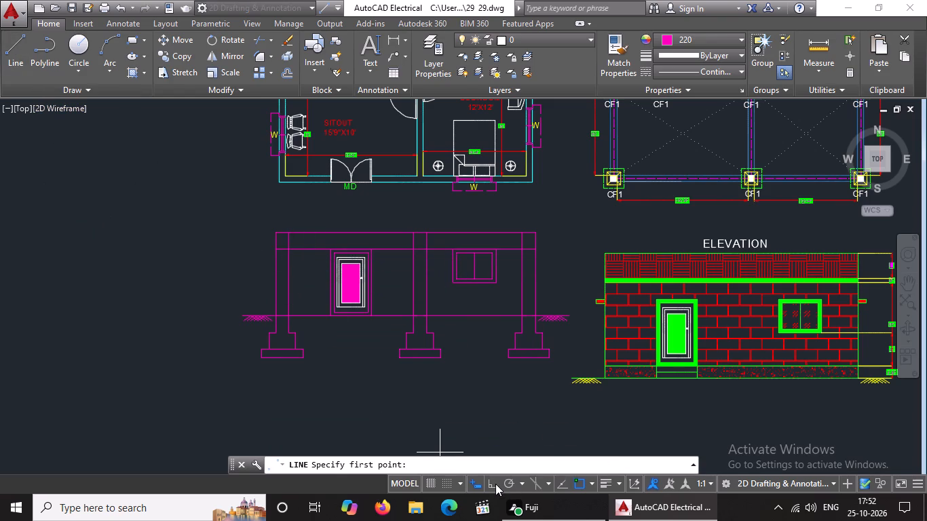
{"action": "left_click", "coordinate": [493, 484]}
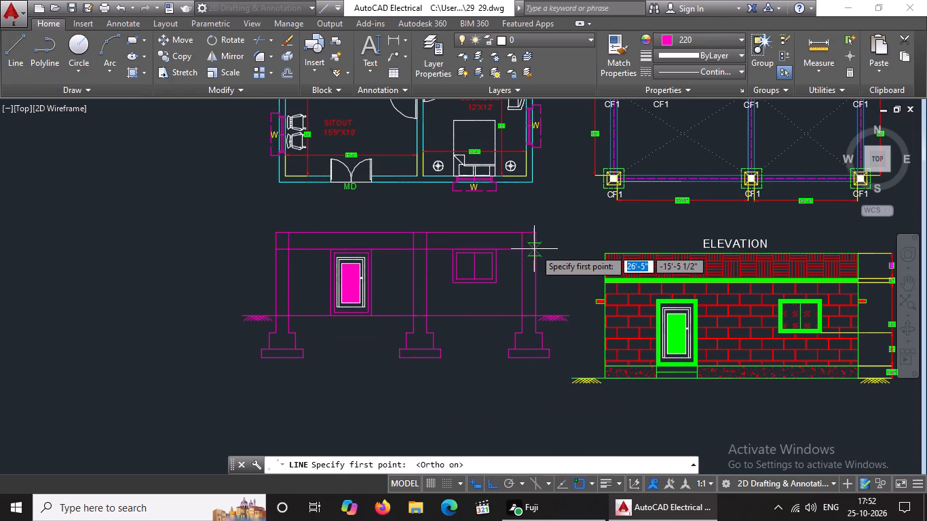
{"action": "scroll", "coordinate": [535, 249], "scroll_direction": "up", "scroll_amount": 2}
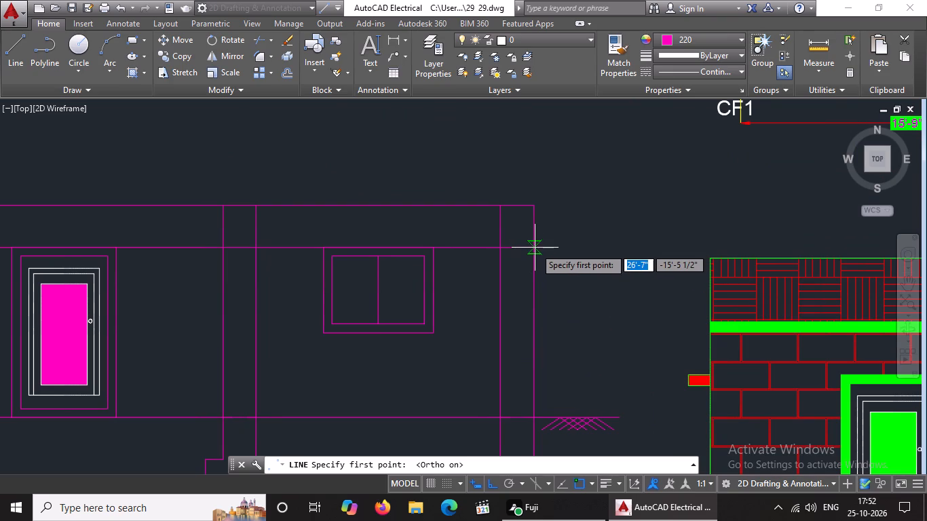
{"action": "left_click_drag", "start_coordinate": [533, 248], "coordinate": [582, 242]}
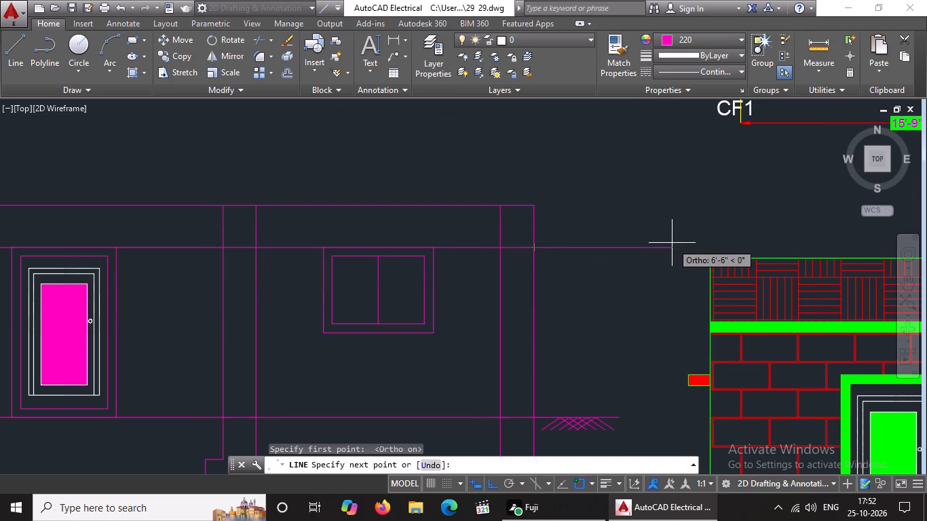
{"action": "type", "text": "10"}
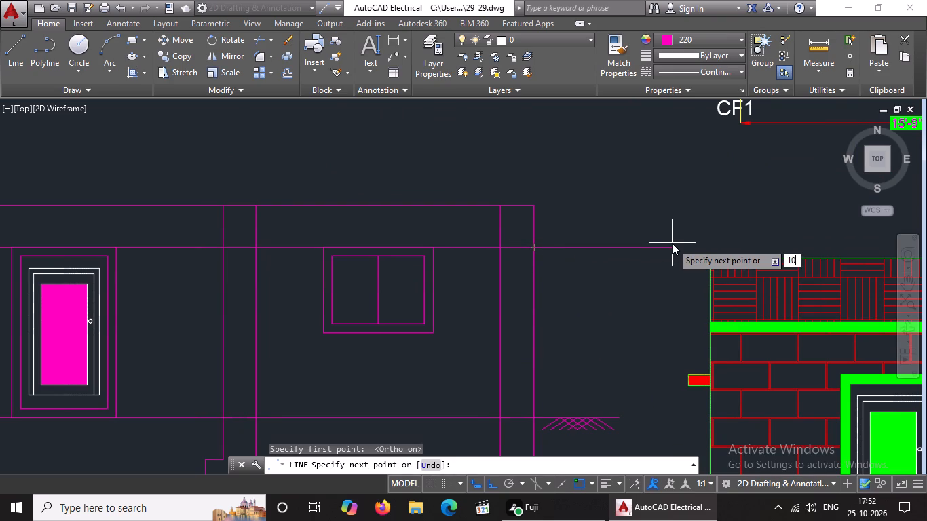
{"action": "key", "text": "shift+quotedbl"}
{"action": "key", "text": "Return"}
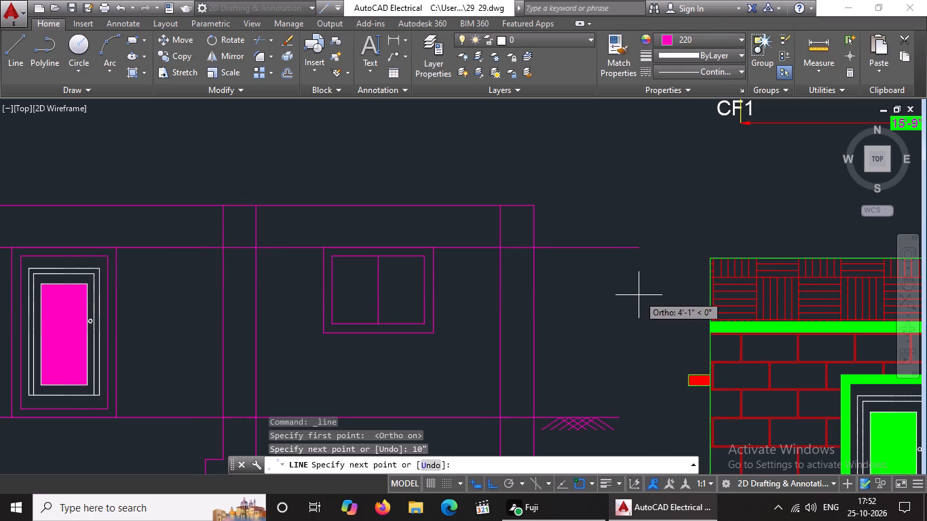
{"action": "key", "text": "5"}
{"action": "key", "text": "shift+quotedbl"}
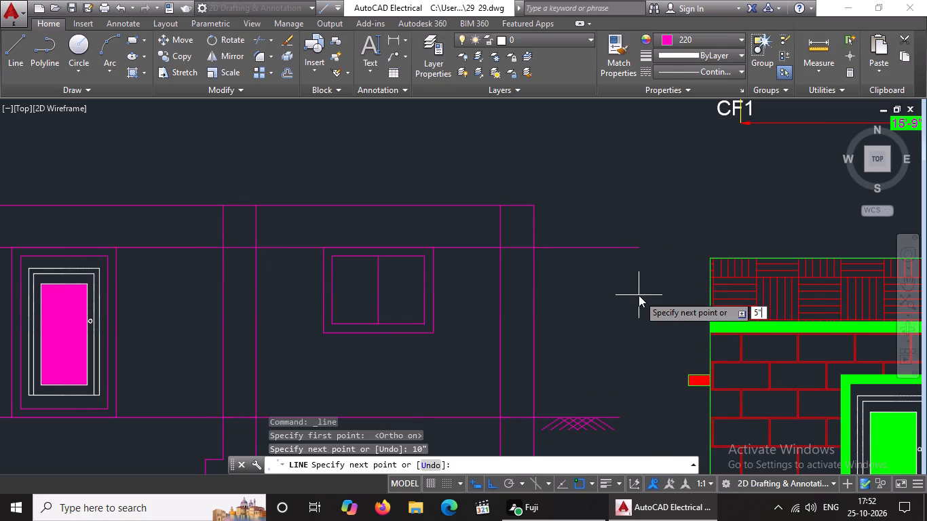
{"action": "key", "text": "Return"}
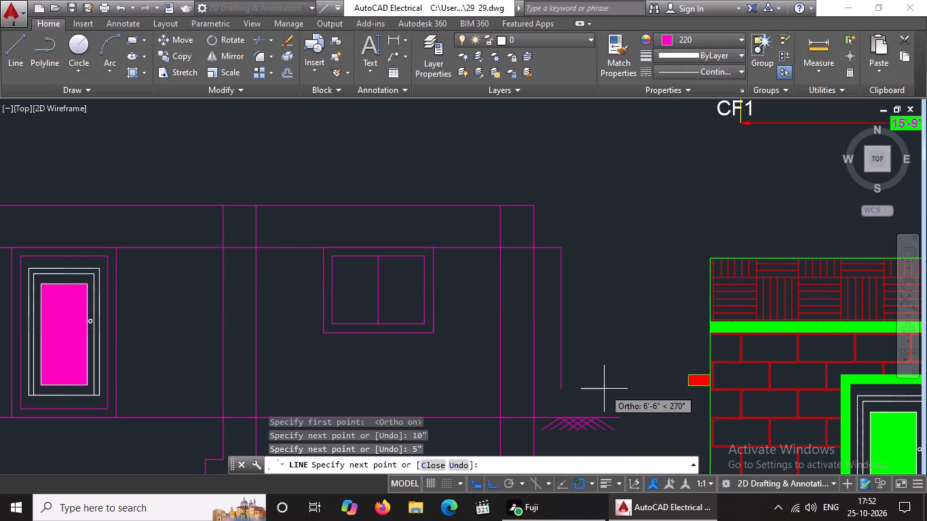
{"action": "key", "text": "5"}
{"action": "key", "text": "shift+quotedbl"}
{"action": "key", "text": "Return"}
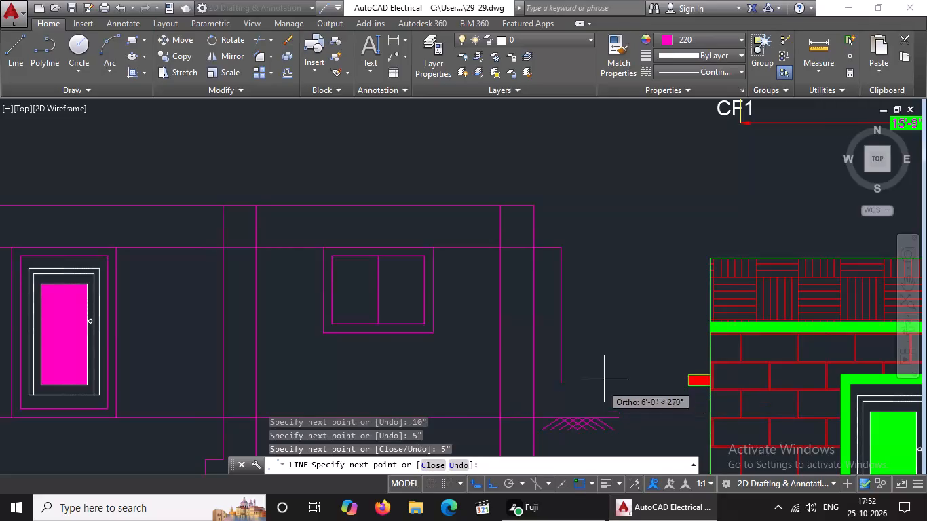
{"action": "scroll", "coordinate": [536, 255], "scroll_direction": "up", "scroll_amount": 2}
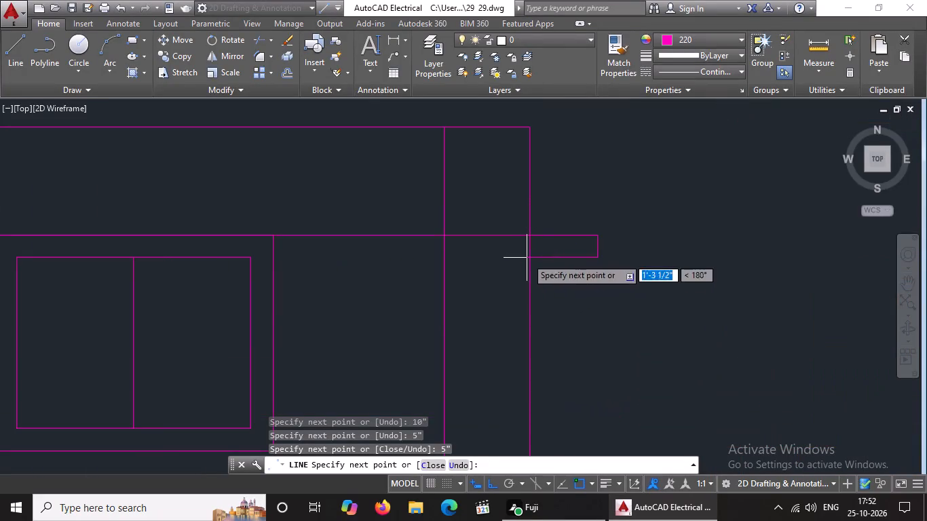
{"action": "left_click", "coordinate": [529, 258]}
{"action": "key", "text": "Escape"}
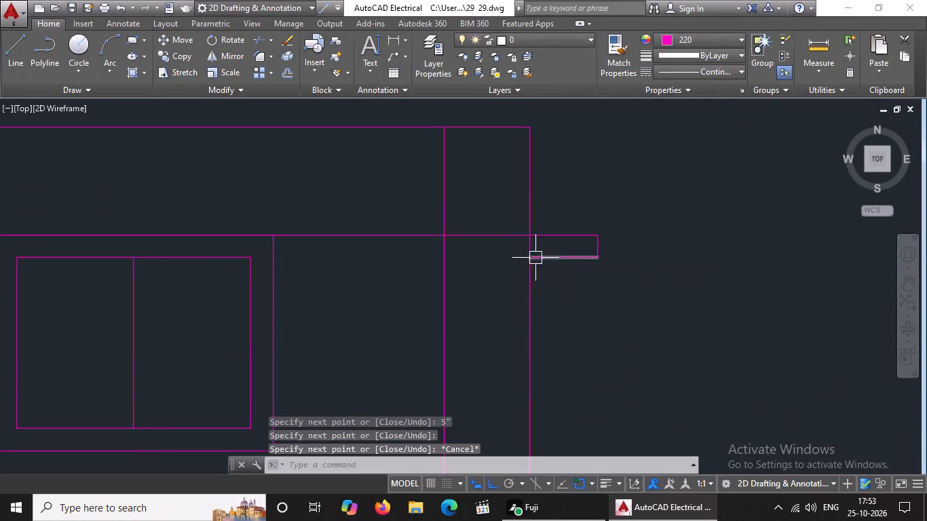
Copy the sunshade projection horizontally from the section's right column to just outside the left column.
{"action": "left_click", "coordinate": [510, 211]}
{"action": "left_click", "coordinate": [647, 278]}
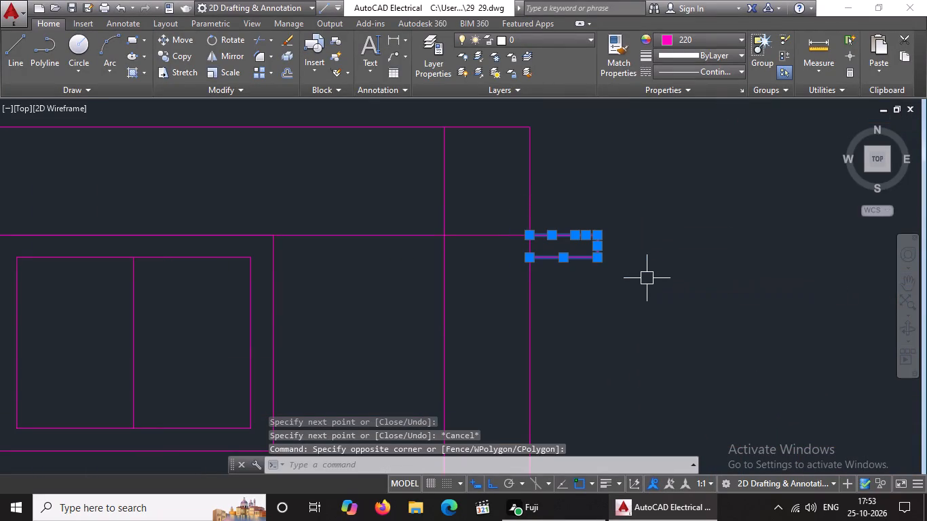
{"action": "left_click", "coordinate": [175, 52]}
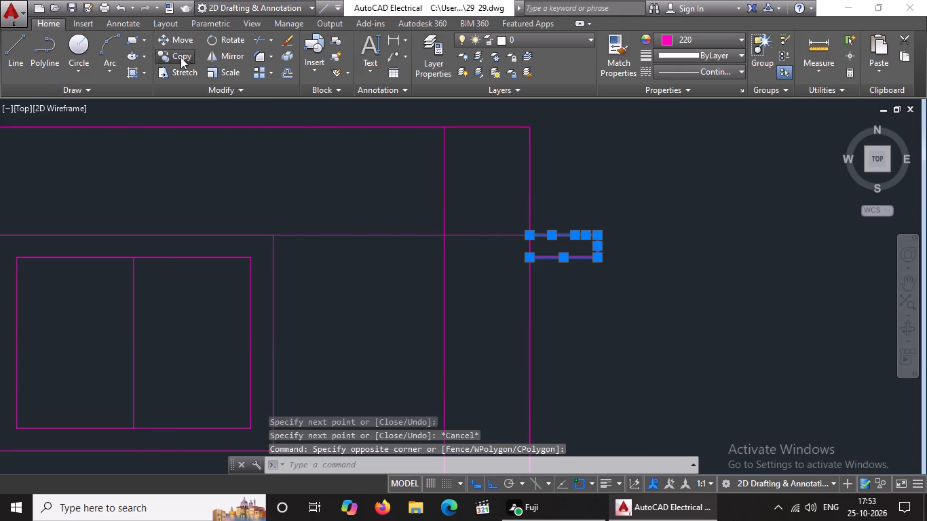
{"action": "left_click", "coordinate": [533, 236]}
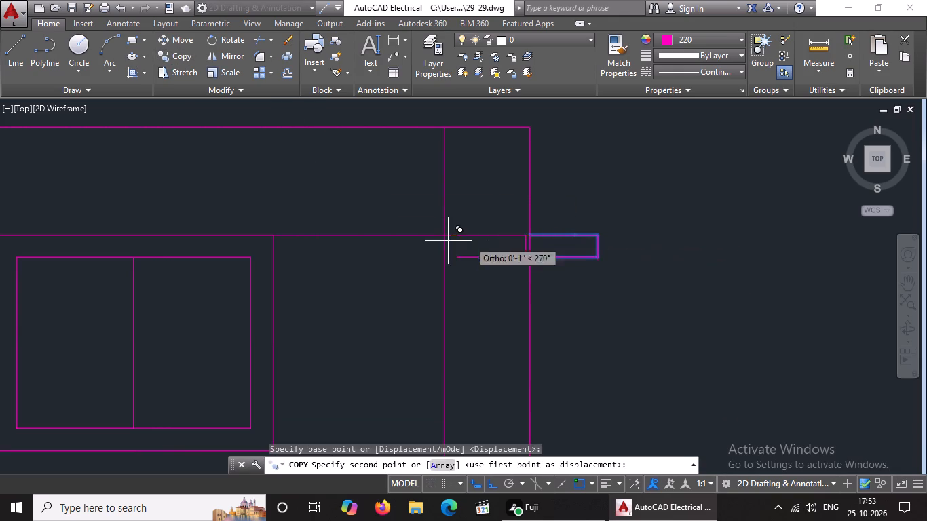
{"action": "scroll", "coordinate": [413, 241], "scroll_direction": "down", "scroll_amount": 4}
{"action": "scroll", "coordinate": [329, 243], "scroll_direction": "down", "scroll_amount": 1}
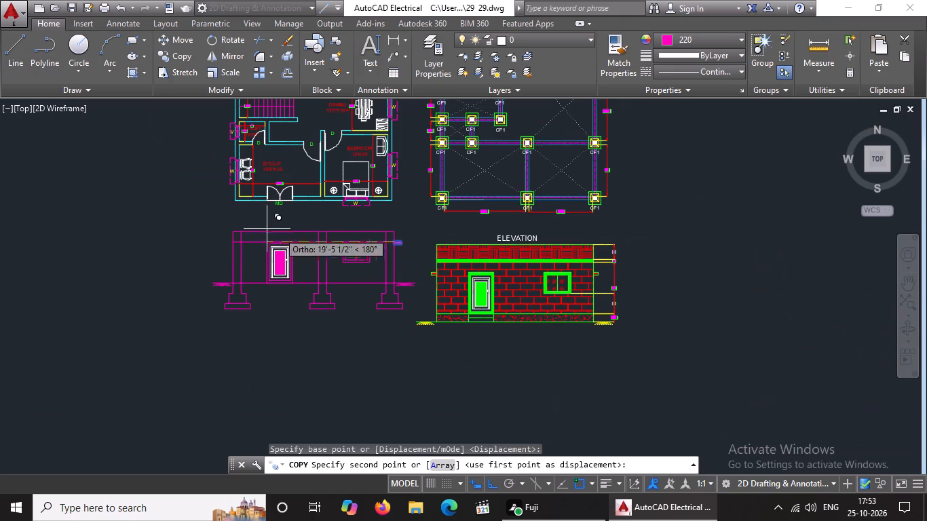
{"action": "left_click", "coordinate": [222, 242]}
{"action": "key", "text": "Escape"}
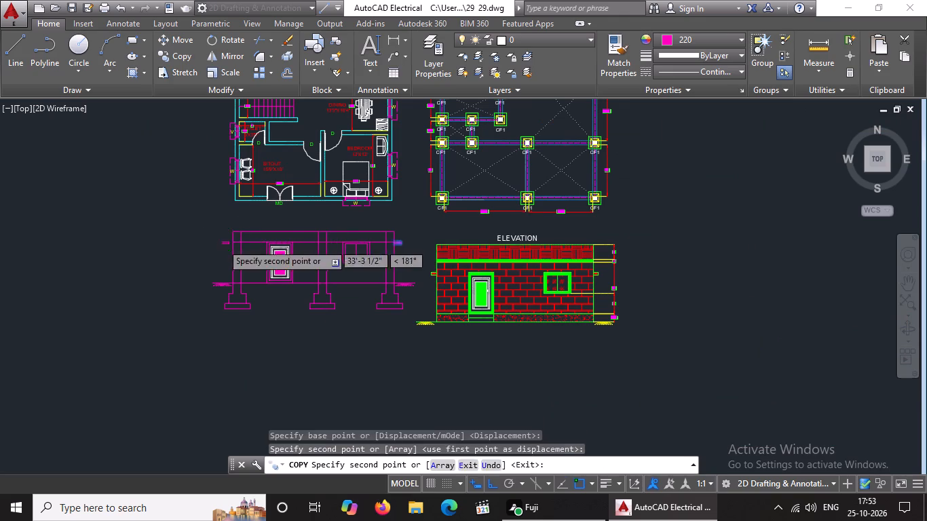
Rotate the copied sunshade projection 180 degrees so its open end faces the section's left column.
{"action": "scroll", "coordinate": [223, 244], "scroll_direction": "up", "scroll_amount": 3}
{"action": "left_click", "coordinate": [204, 218]}
{"action": "left_click", "coordinate": [248, 252]}
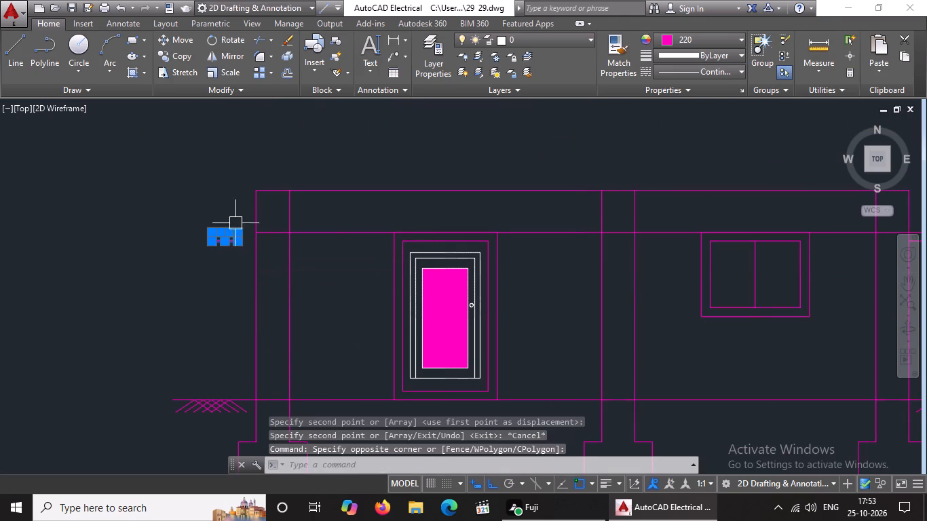
{"action": "left_click", "coordinate": [219, 37]}
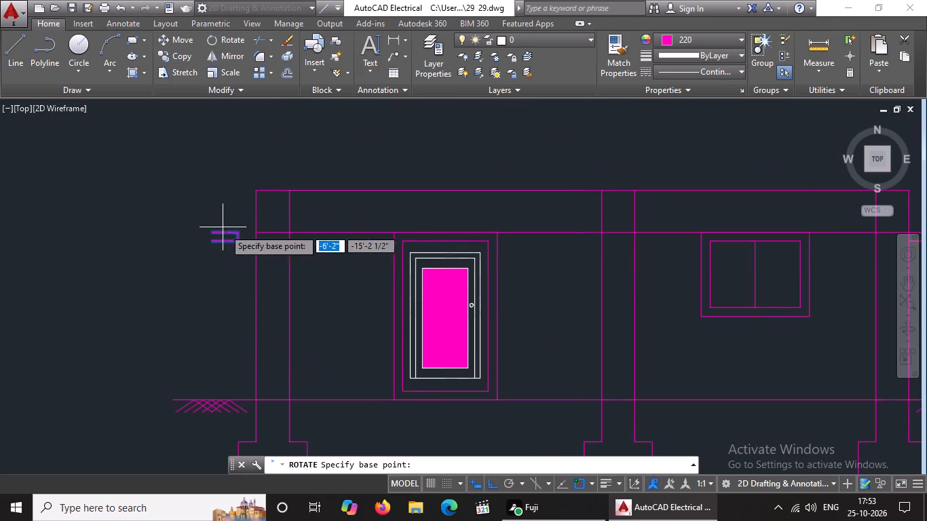
{"action": "left_click", "coordinate": [219, 236]}
{"action": "left_click", "coordinate": [98, 239]}
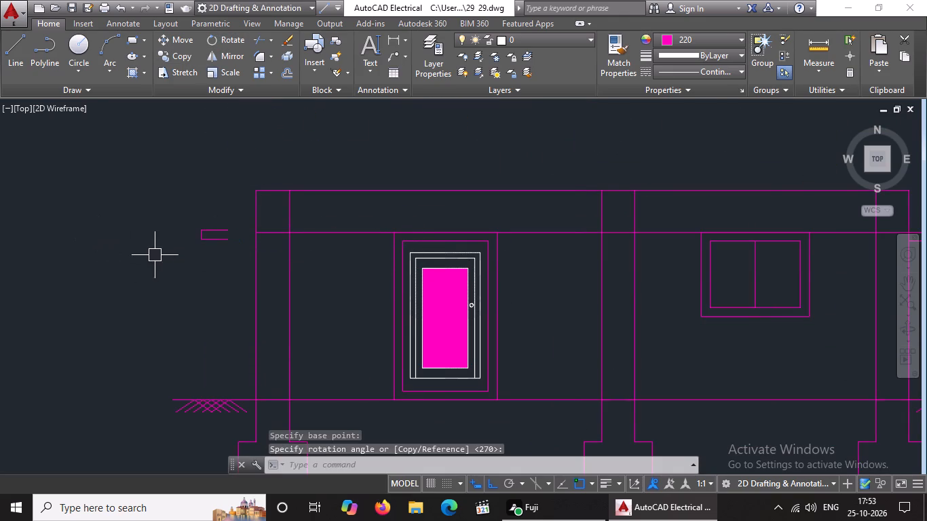
Turn Ortho off and move the rotated sunshade by its upper open end onto the left column's outer face at the beam underside.
{"action": "scroll", "coordinate": [261, 242], "scroll_direction": "up", "scroll_amount": 1}
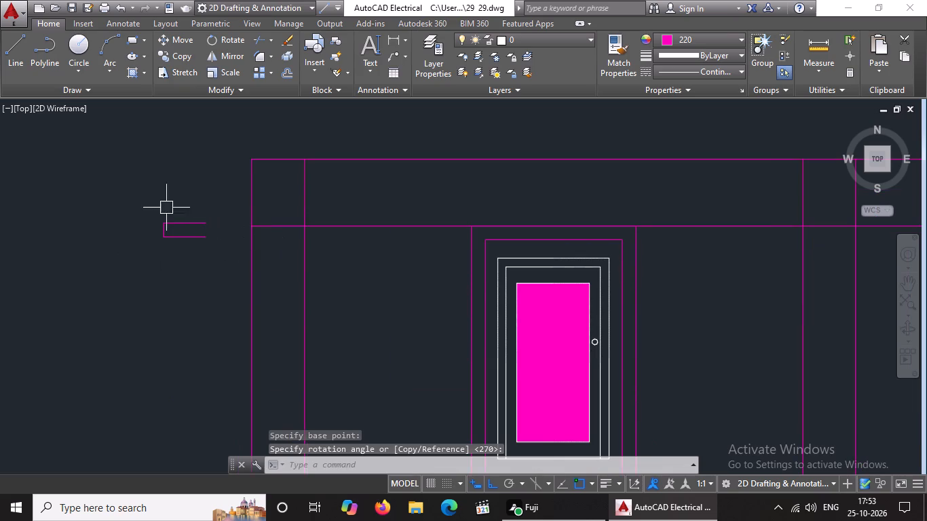
{"action": "left_click_drag", "start_coordinate": [131, 204], "coordinate": [141, 210]}
{"action": "left_click", "coordinate": [236, 261]}
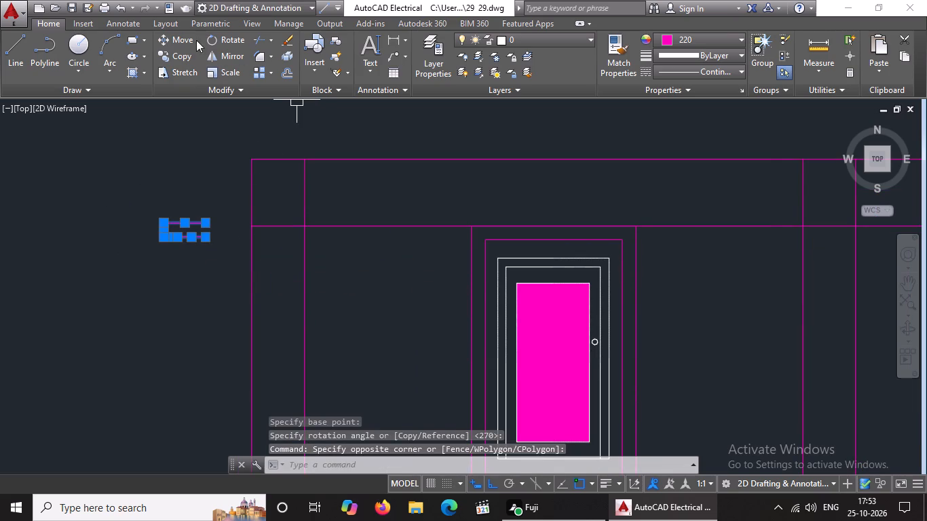
{"action": "left_click", "coordinate": [172, 39]}
{"action": "scroll", "coordinate": [213, 219], "scroll_direction": "up", "scroll_amount": 2}
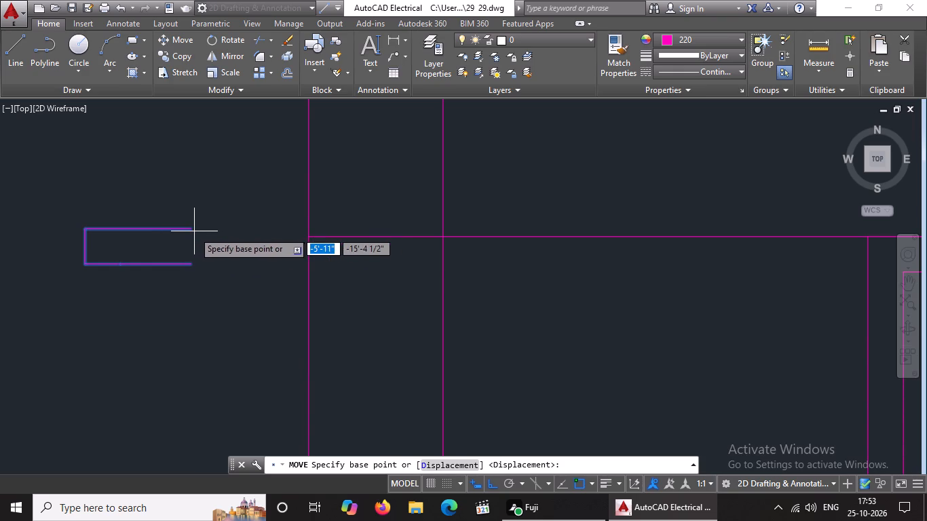
{"action": "left_click", "coordinate": [193, 231]}
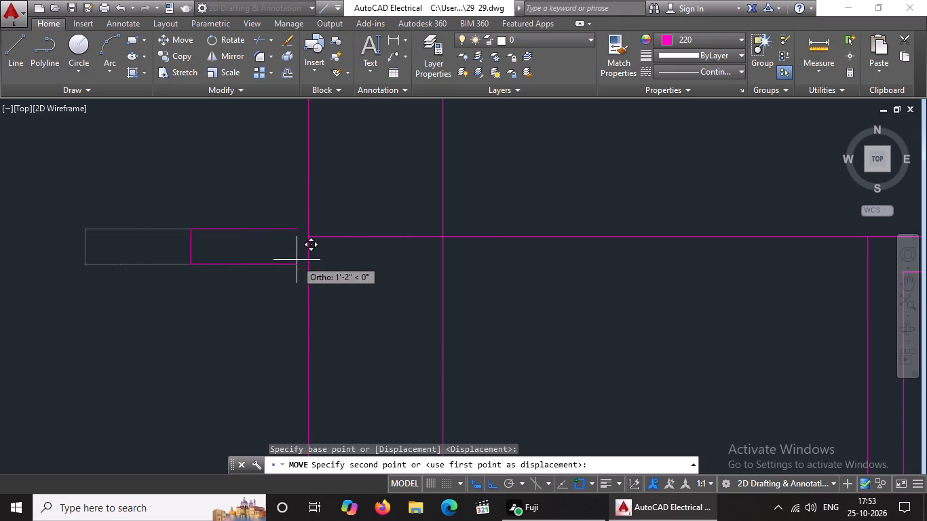
{"action": "left_click", "coordinate": [494, 483]}
{"action": "scroll", "coordinate": [307, 231], "scroll_direction": "up", "scroll_amount": 2}
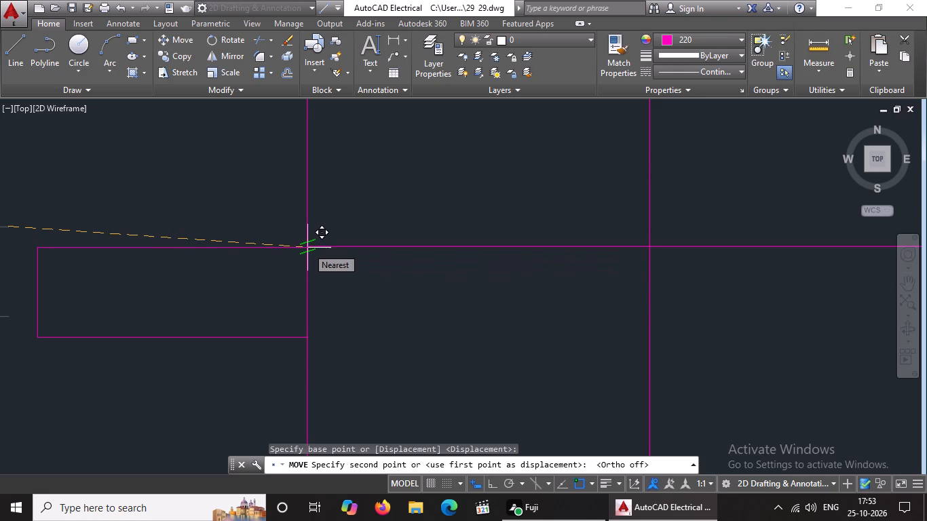
{"action": "scroll", "coordinate": [307, 248], "scroll_direction": "up", "scroll_amount": 2}
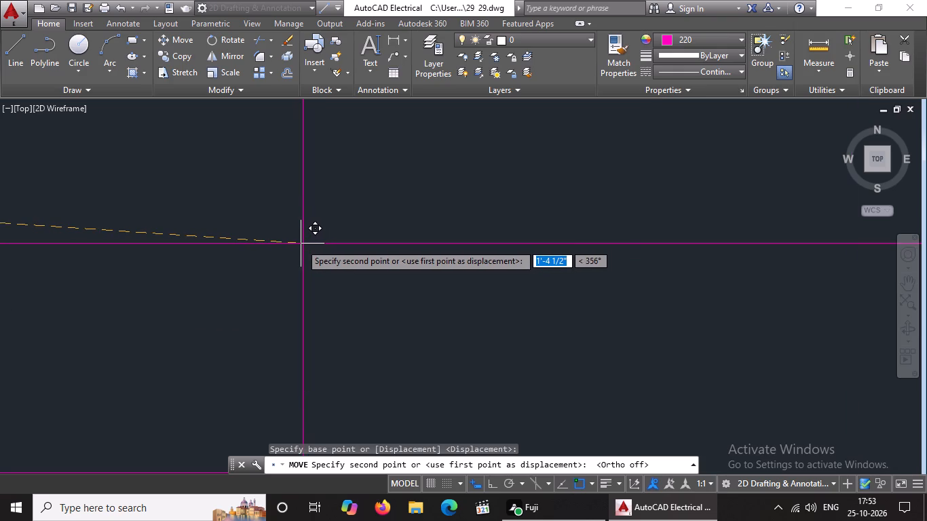
{"action": "left_click", "coordinate": [301, 244]}
{"action": "scroll", "coordinate": [313, 247], "scroll_direction": "down", "scroll_amount": 3}
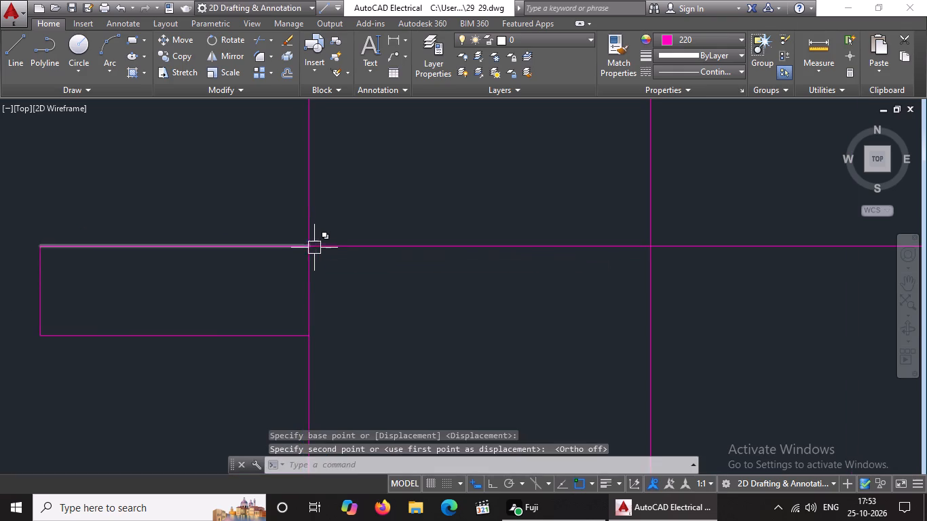
{"action": "key", "text": "Escape"}
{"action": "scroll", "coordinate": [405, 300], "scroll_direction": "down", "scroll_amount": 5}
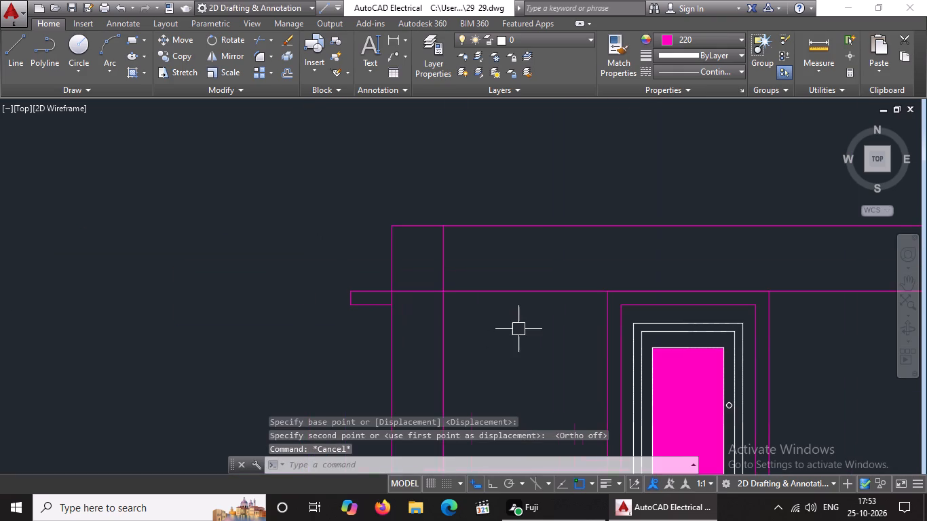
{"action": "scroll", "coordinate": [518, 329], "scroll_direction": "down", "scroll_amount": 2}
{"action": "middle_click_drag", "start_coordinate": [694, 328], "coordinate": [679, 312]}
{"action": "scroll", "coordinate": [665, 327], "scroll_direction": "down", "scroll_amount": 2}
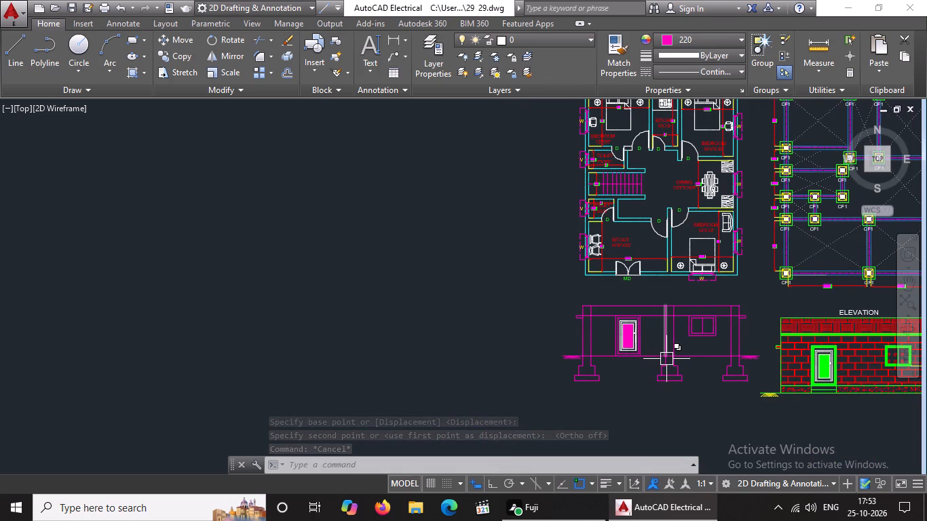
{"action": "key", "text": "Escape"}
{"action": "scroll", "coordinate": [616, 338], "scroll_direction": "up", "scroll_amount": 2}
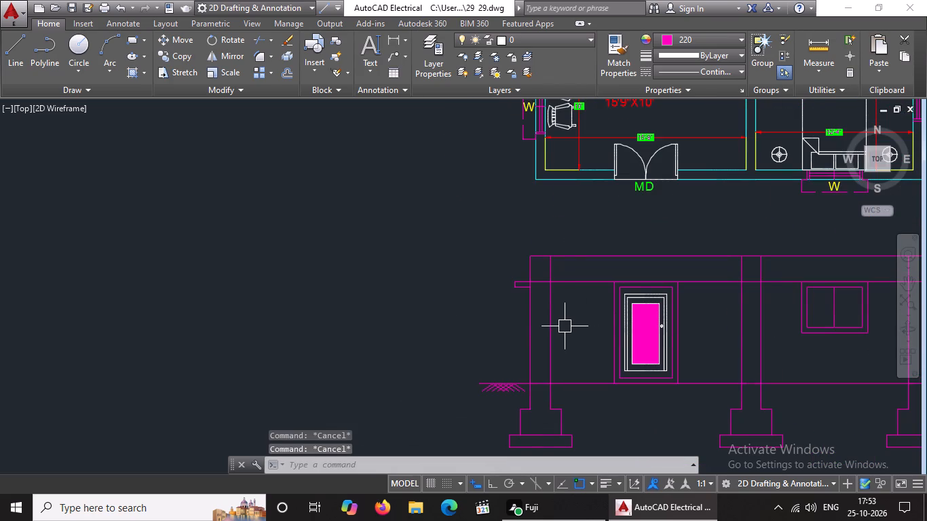
Offset the section's beam underside line 5" downward, level with the bottom of the sunshades.
{"action": "key", "text": "o"}
{"action": "key", "text": "Return"}
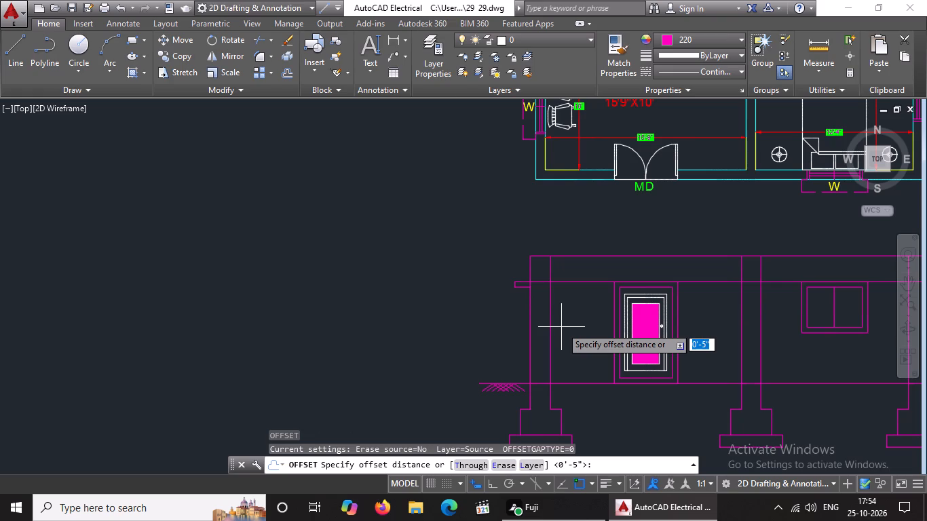
{"action": "type", "text": "5\""}
{"action": "key", "text": "Return"}
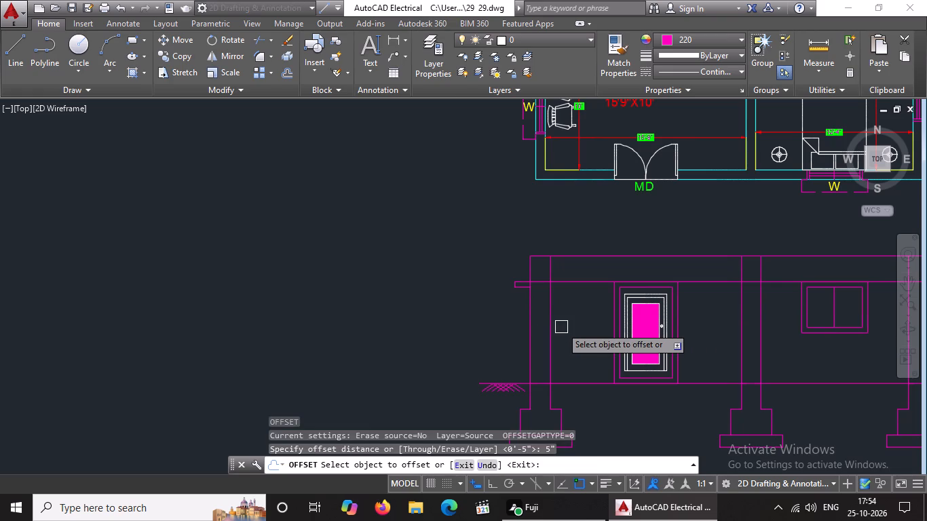
{"action": "scroll", "coordinate": [561, 262], "scroll_direction": "up", "scroll_amount": 1}
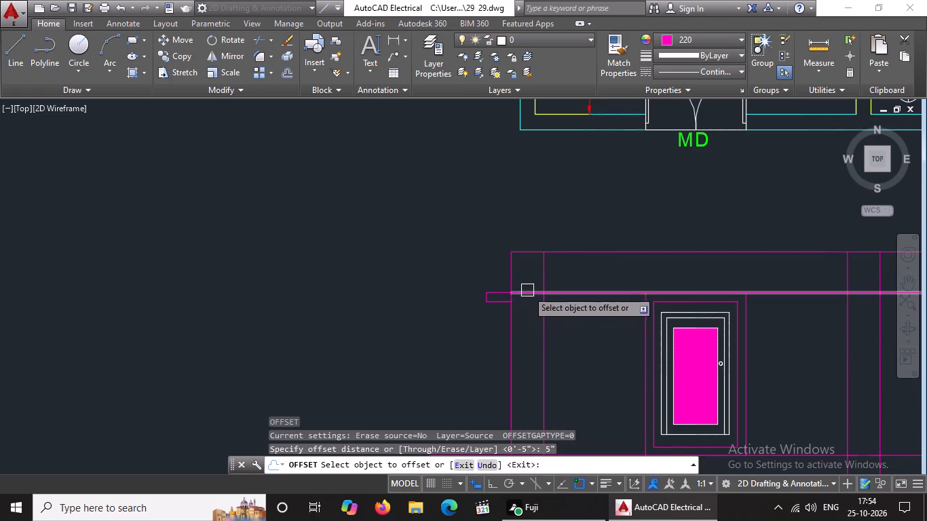
{"action": "left_click", "coordinate": [527, 290]}
{"action": "left_click", "coordinate": [521, 319]}
{"action": "scroll", "coordinate": [531, 315], "scroll_direction": "down", "scroll_amount": 2}
{"action": "key", "text": "Escape"}
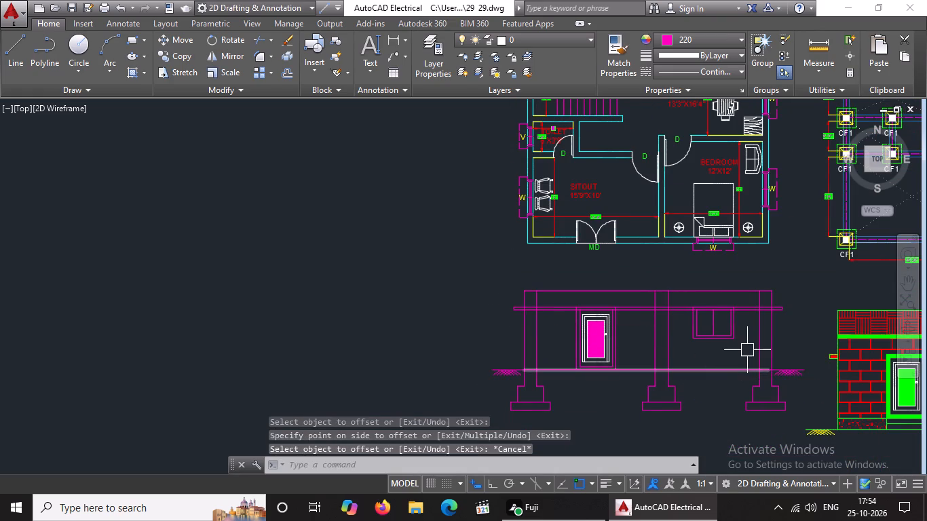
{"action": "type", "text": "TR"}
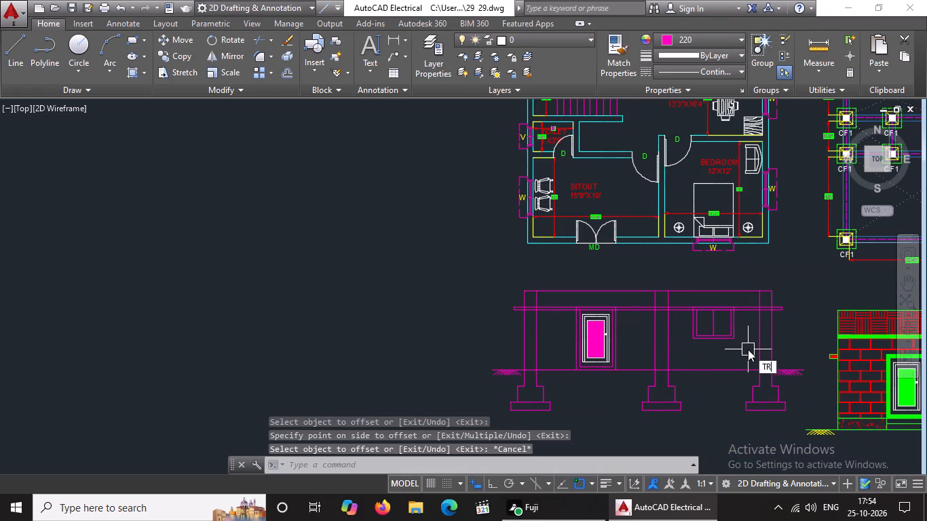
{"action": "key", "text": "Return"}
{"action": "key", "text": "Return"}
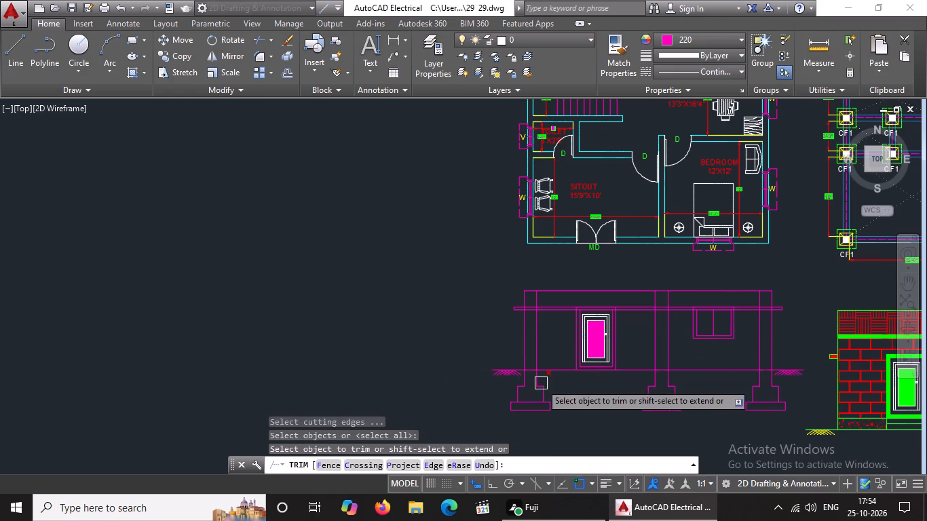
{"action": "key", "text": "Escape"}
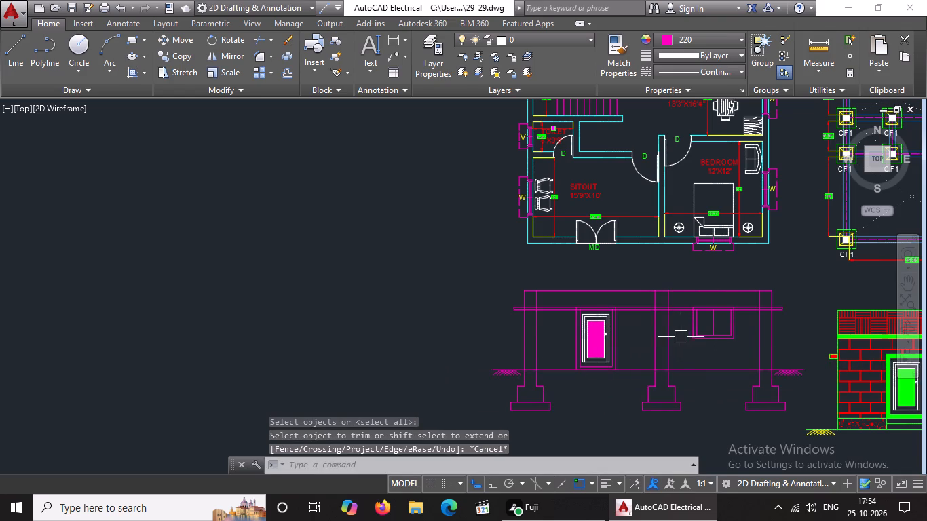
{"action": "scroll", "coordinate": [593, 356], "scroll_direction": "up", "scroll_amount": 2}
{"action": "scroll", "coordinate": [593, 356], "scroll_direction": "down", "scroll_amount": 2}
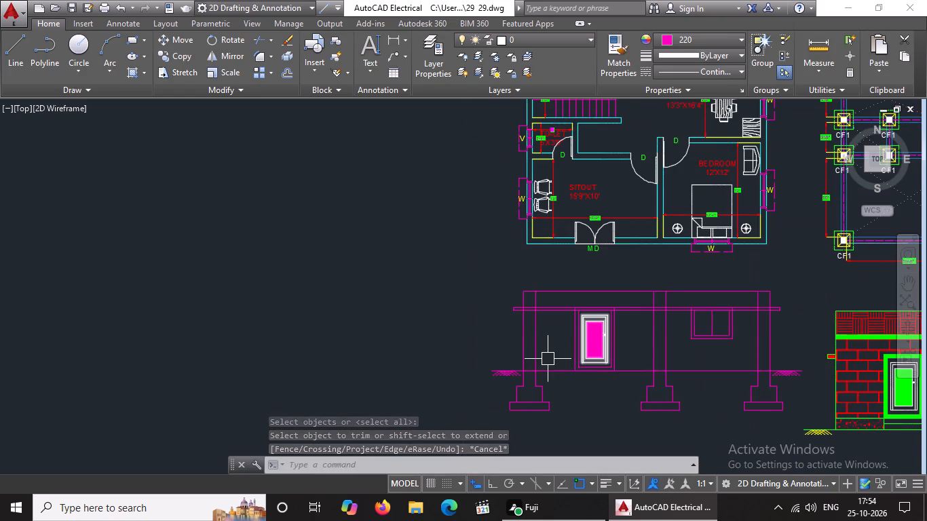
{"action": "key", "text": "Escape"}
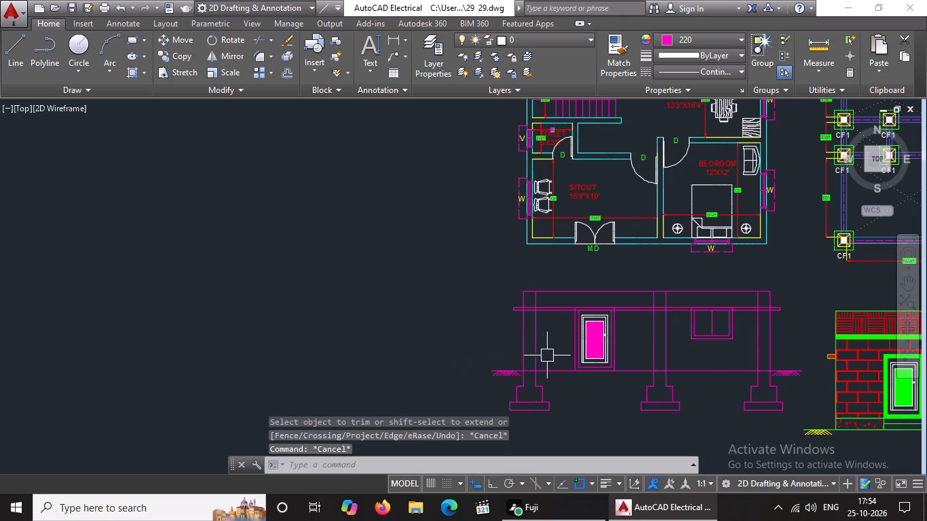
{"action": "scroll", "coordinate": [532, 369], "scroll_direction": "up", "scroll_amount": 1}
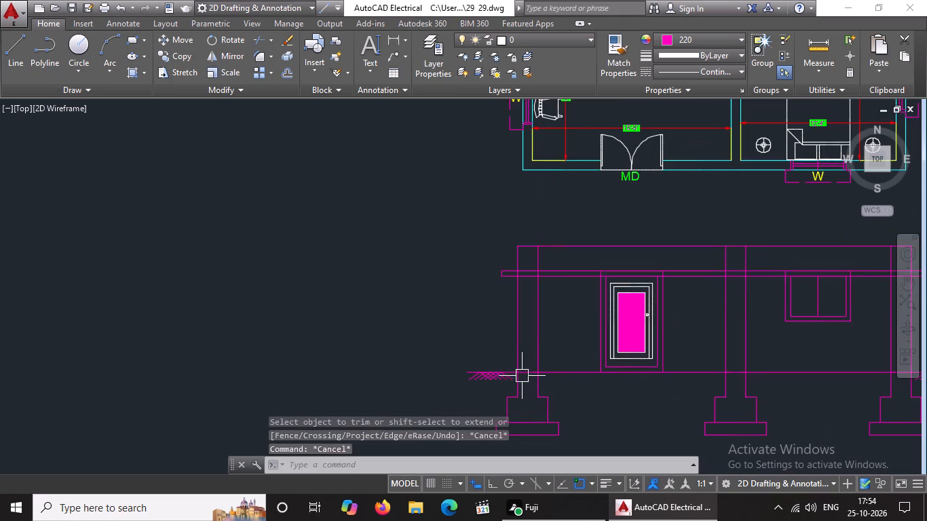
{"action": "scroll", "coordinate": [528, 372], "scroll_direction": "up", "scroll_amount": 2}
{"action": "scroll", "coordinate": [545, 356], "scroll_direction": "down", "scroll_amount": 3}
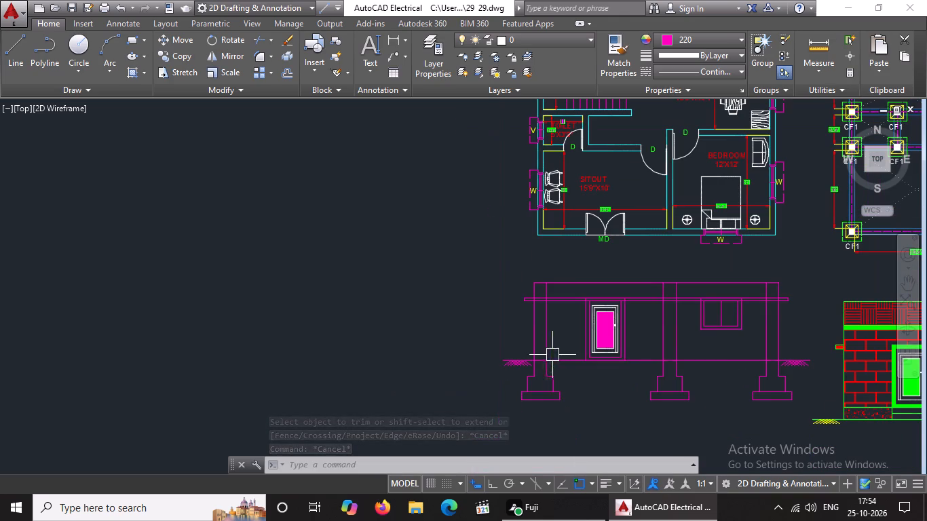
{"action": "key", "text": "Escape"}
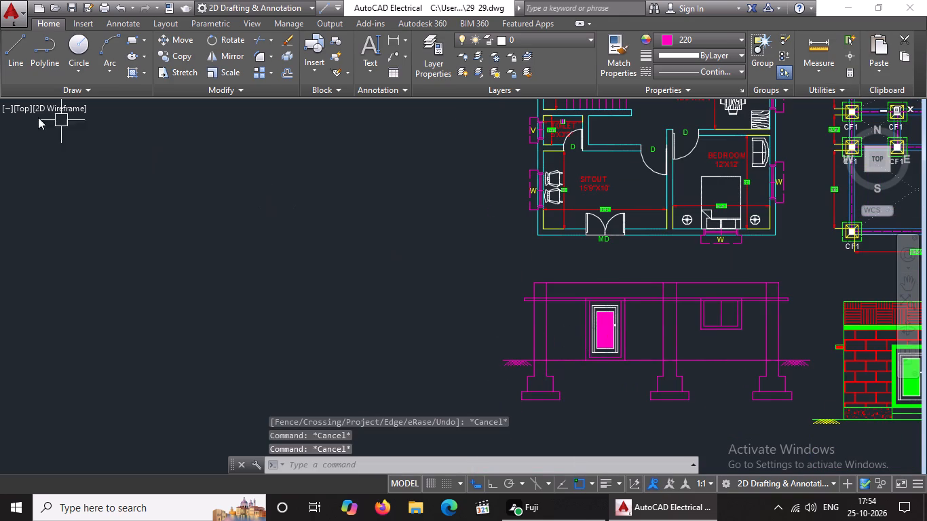
Draw a line across the section's left column at ground line level, from its outer face to its inner face.
{"action": "left_click", "coordinate": [13, 46]}
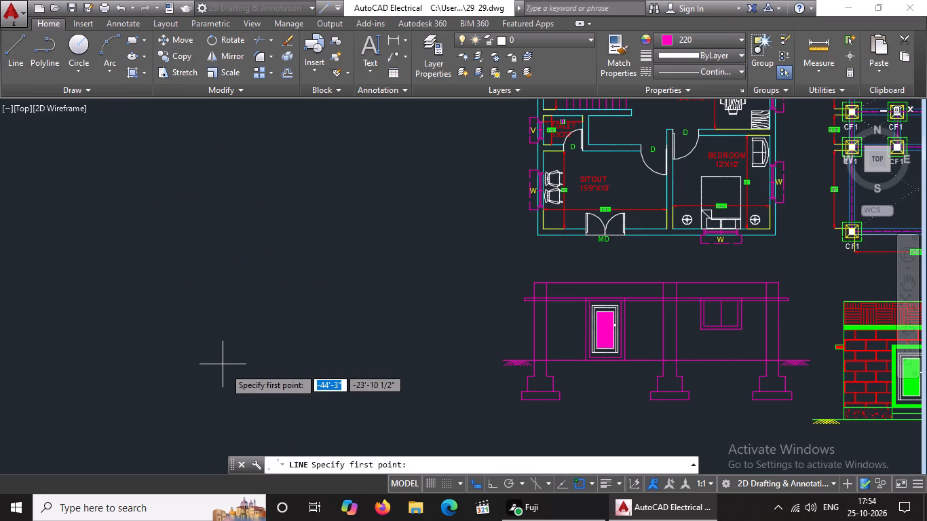
{"action": "scroll", "coordinate": [564, 374], "scroll_direction": "up", "scroll_amount": 2}
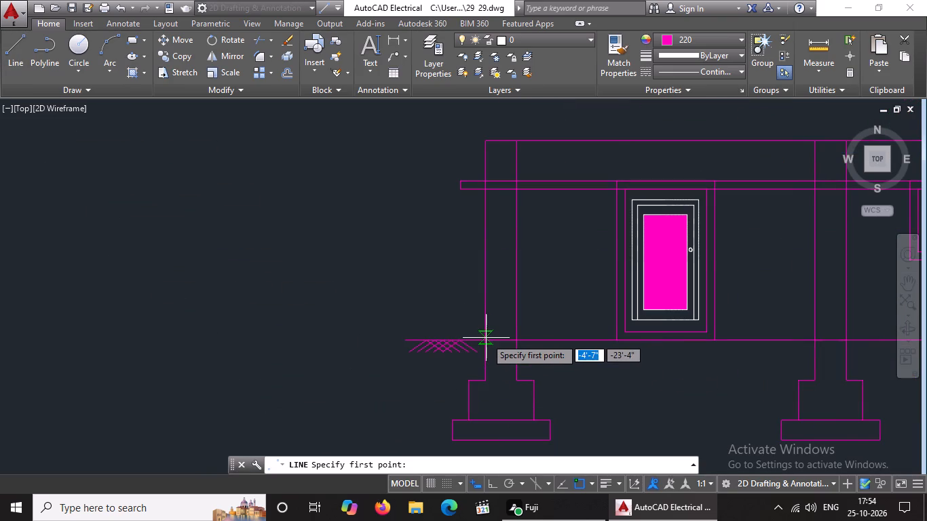
{"action": "left_click", "coordinate": [485, 341]}
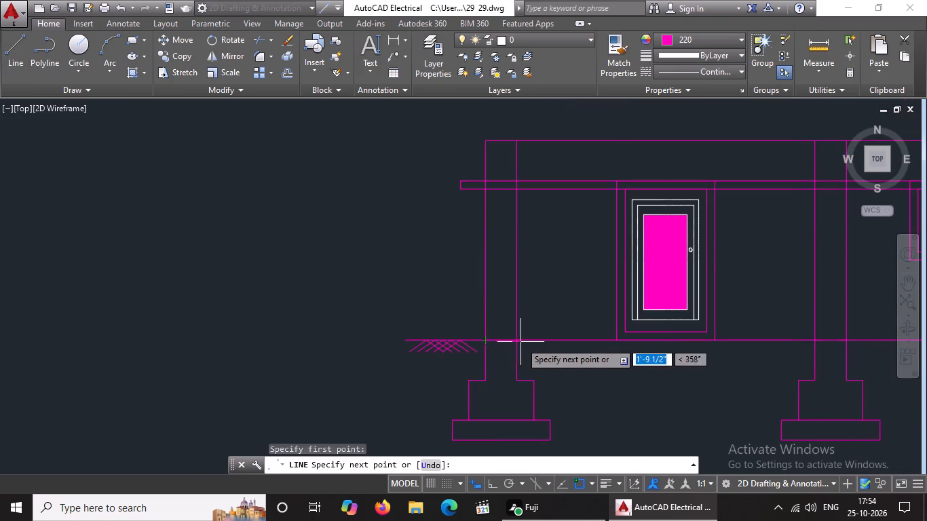
{"action": "scroll", "coordinate": [516, 343], "scroll_direction": "up", "scroll_amount": 2}
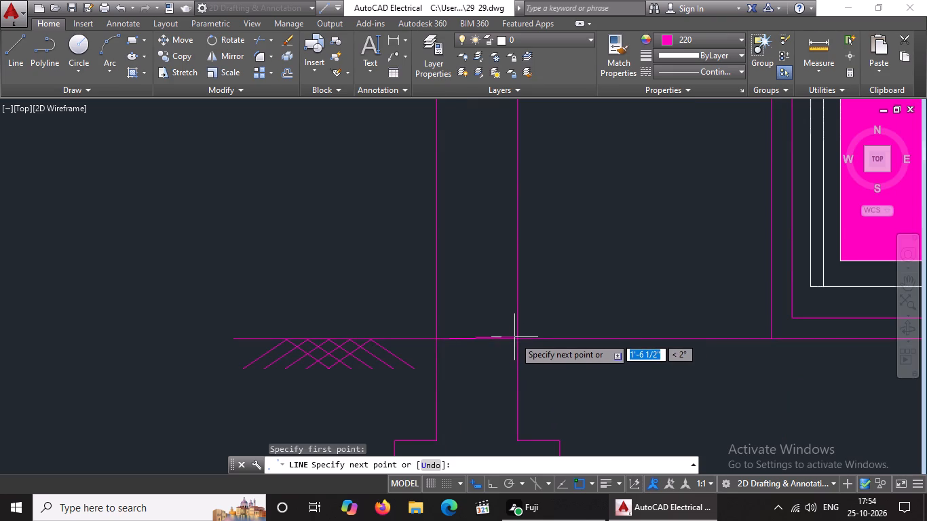
{"action": "left_click", "coordinate": [512, 341]}
{"action": "key", "text": "Escape"}
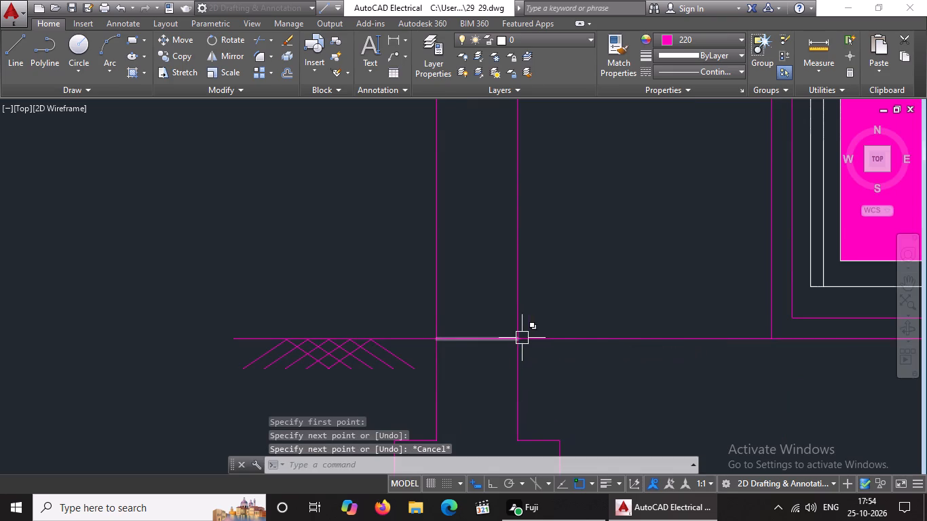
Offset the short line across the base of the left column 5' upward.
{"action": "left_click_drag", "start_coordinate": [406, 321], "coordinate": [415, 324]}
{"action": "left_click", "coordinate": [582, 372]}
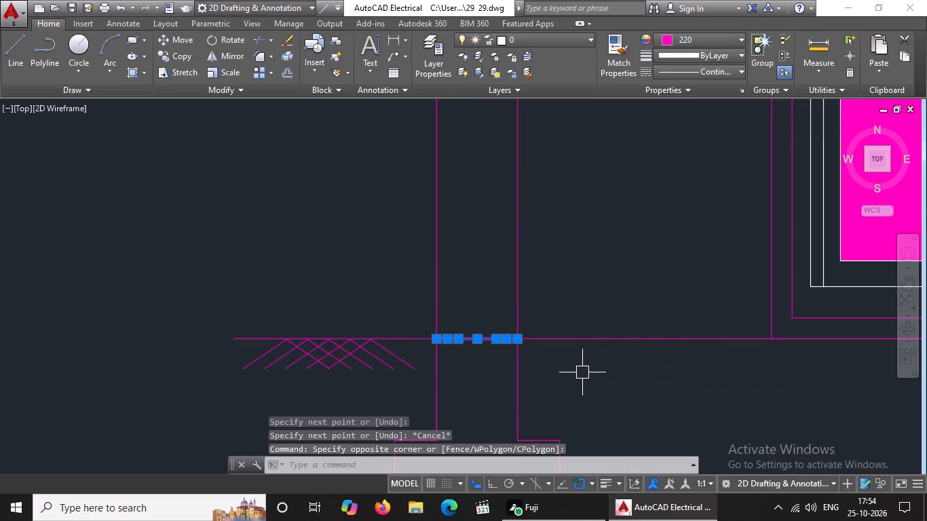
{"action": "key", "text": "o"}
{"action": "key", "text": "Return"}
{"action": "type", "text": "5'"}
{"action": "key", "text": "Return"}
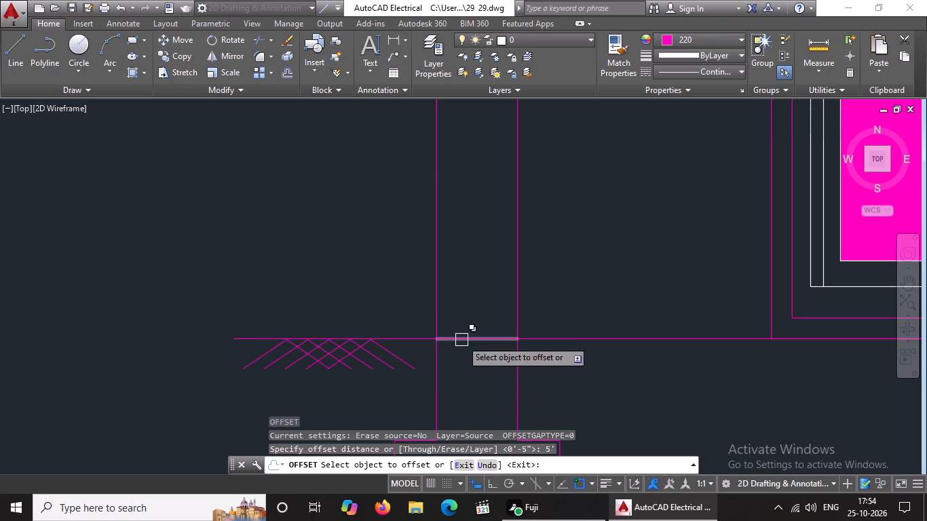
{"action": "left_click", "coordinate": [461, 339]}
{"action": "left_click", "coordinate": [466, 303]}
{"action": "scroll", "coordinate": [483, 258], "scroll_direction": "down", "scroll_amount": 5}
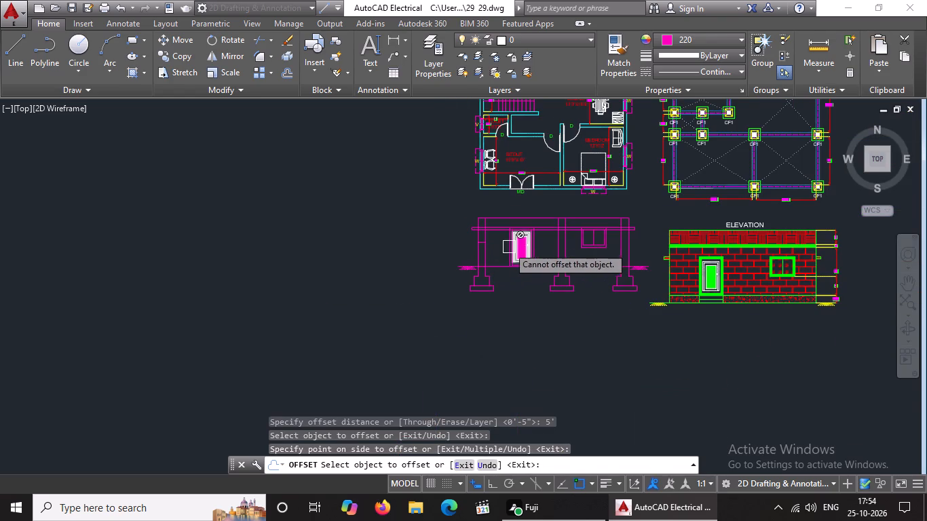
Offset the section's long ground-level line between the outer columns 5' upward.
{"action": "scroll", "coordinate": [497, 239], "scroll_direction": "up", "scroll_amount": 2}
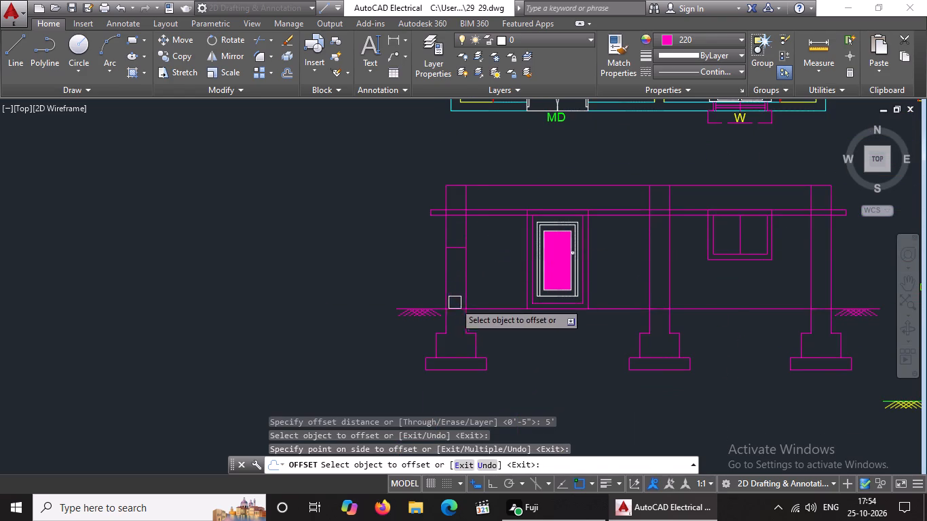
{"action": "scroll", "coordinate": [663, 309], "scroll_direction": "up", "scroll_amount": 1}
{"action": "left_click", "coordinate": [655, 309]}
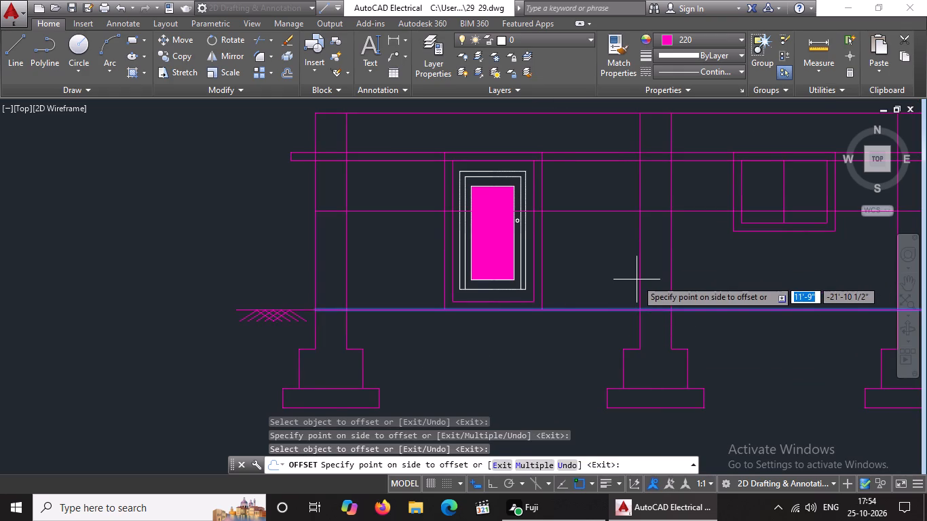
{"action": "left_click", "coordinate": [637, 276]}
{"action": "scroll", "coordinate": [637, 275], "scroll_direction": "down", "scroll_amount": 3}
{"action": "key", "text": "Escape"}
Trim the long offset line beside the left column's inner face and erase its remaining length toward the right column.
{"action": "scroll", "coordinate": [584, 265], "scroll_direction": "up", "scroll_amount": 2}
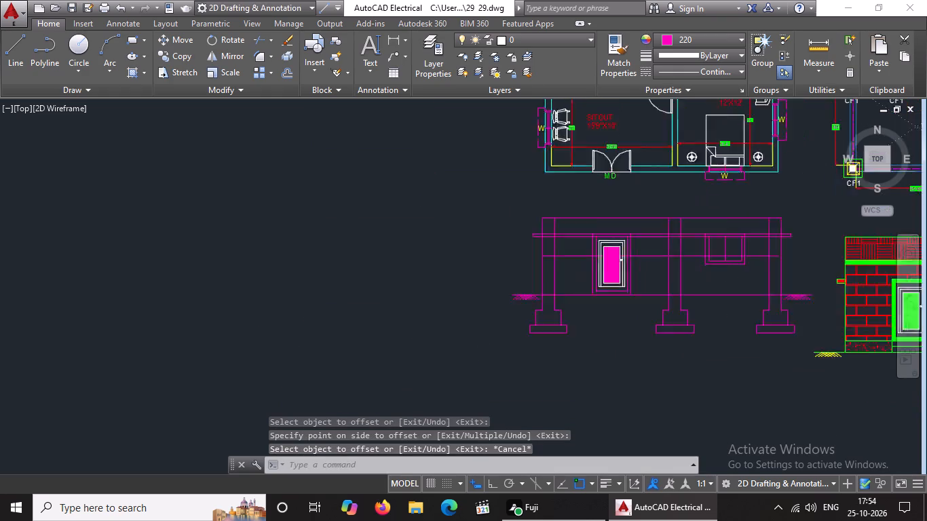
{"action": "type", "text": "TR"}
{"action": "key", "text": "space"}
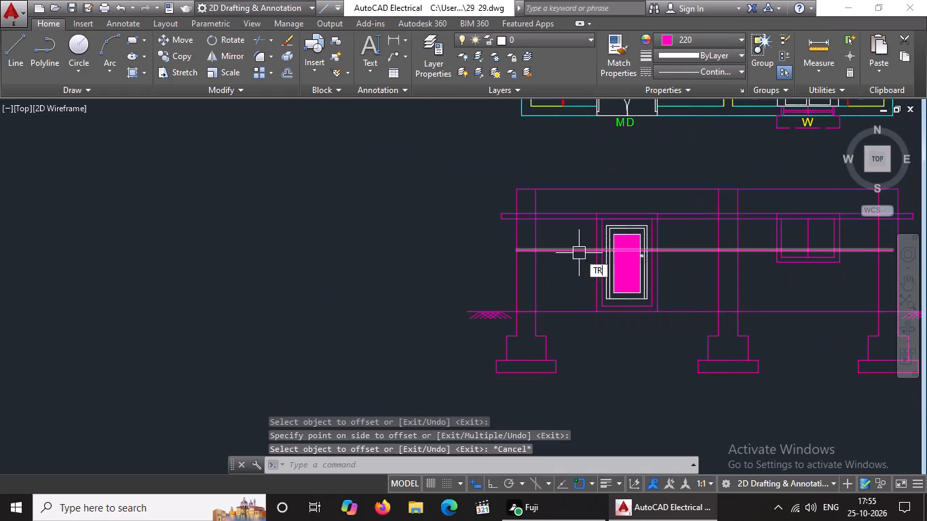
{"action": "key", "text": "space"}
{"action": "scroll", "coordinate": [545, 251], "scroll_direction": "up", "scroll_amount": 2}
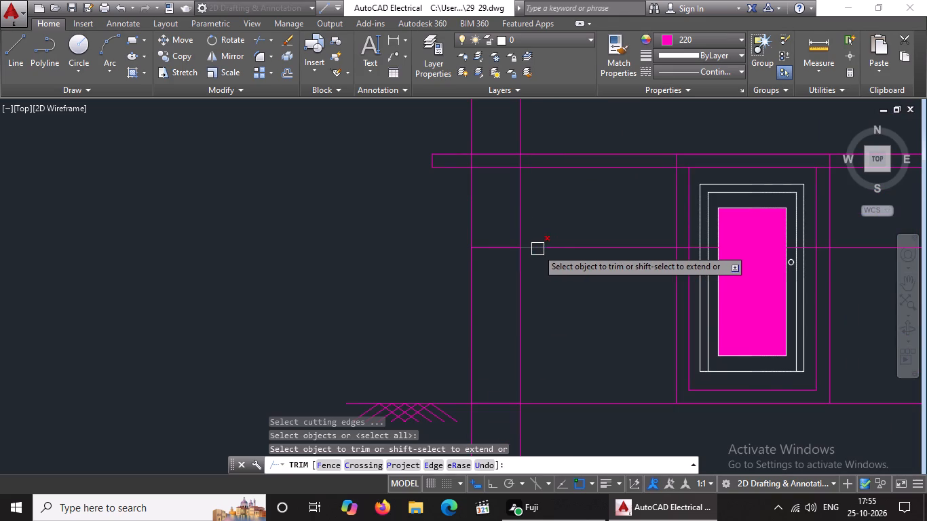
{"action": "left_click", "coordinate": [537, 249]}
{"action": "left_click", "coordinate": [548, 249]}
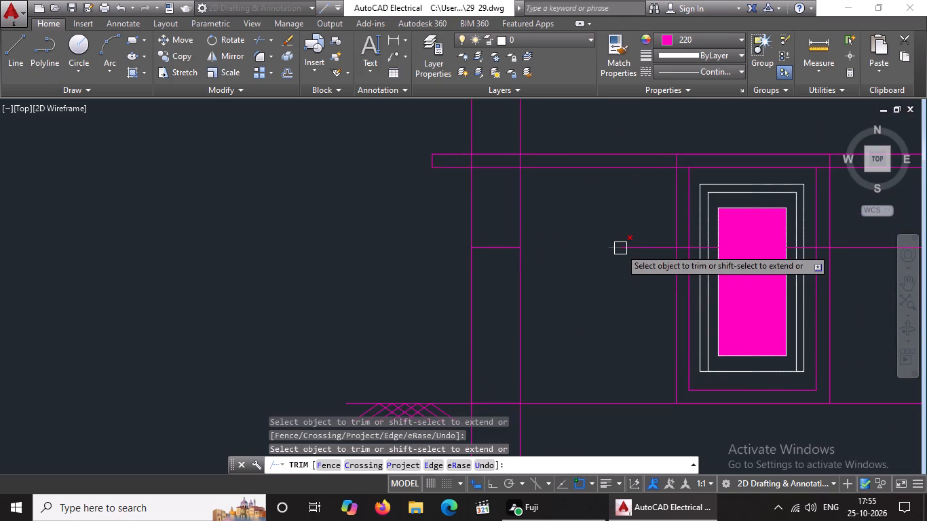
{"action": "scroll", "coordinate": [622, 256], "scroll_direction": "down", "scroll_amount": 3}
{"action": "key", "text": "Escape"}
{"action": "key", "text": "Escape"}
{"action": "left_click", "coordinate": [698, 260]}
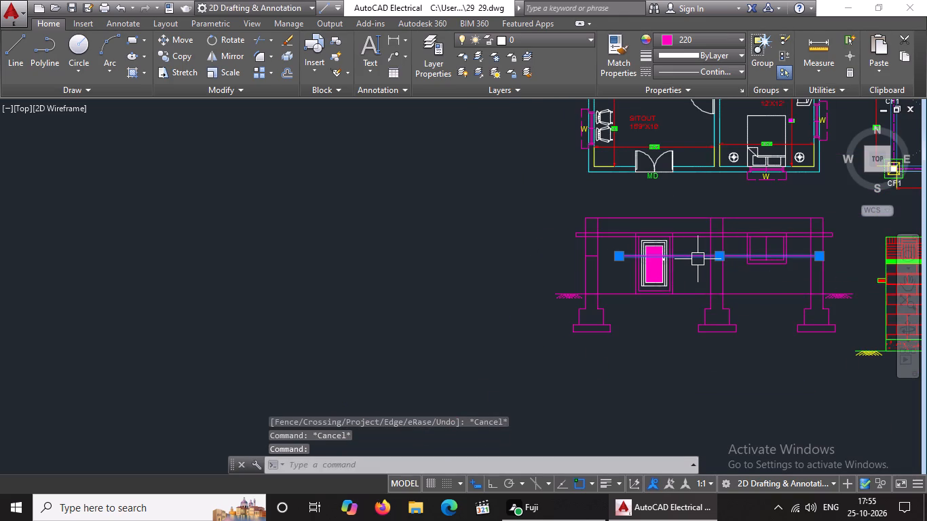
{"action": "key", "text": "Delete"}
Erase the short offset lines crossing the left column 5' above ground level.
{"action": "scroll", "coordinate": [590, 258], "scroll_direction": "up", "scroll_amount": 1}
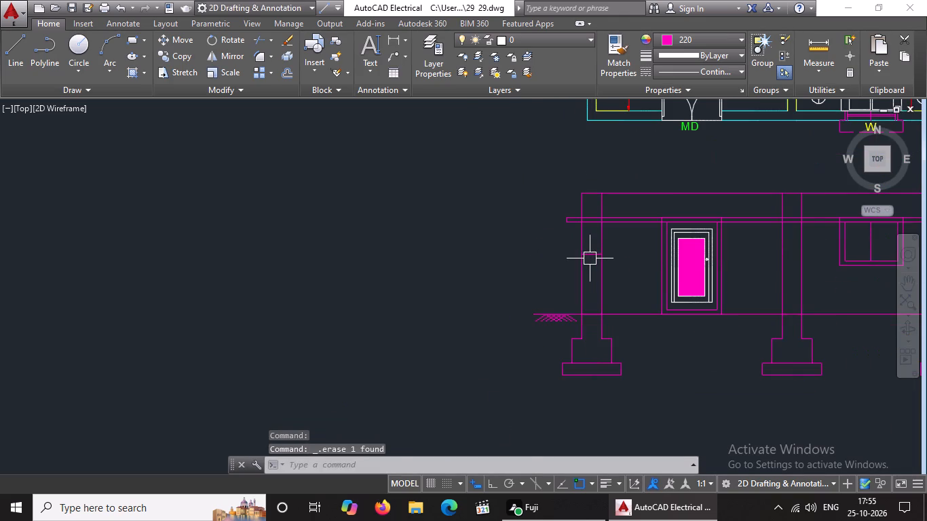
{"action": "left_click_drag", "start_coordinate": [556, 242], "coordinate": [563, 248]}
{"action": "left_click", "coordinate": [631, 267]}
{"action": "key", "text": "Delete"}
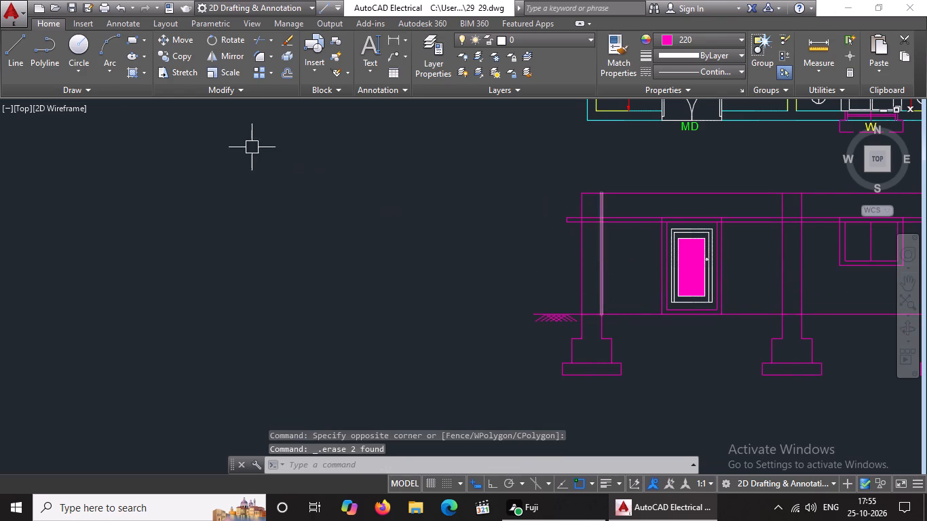
Offset the short ground-level line across the left column 2' upward.
{"action": "left_click", "coordinate": [23, 41]}
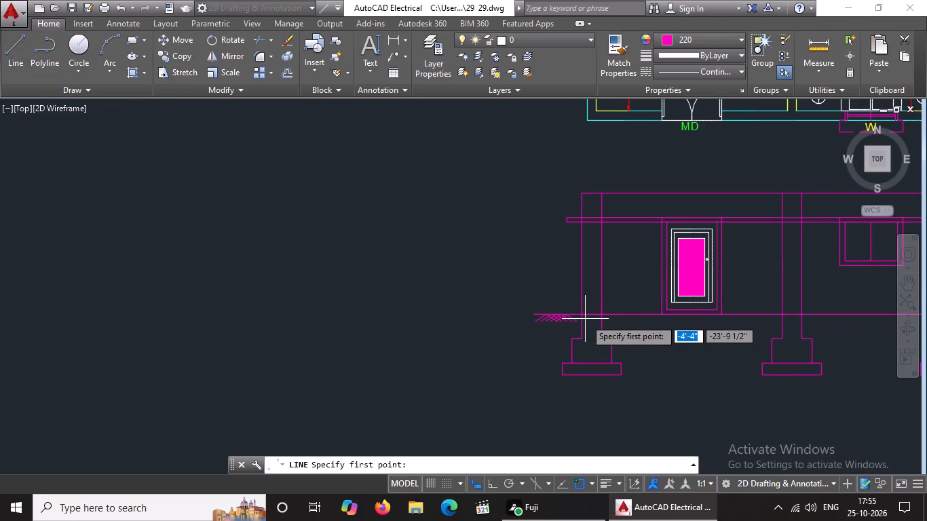
{"action": "key", "text": "Escape"}
{"action": "left_click", "coordinate": [570, 294]}
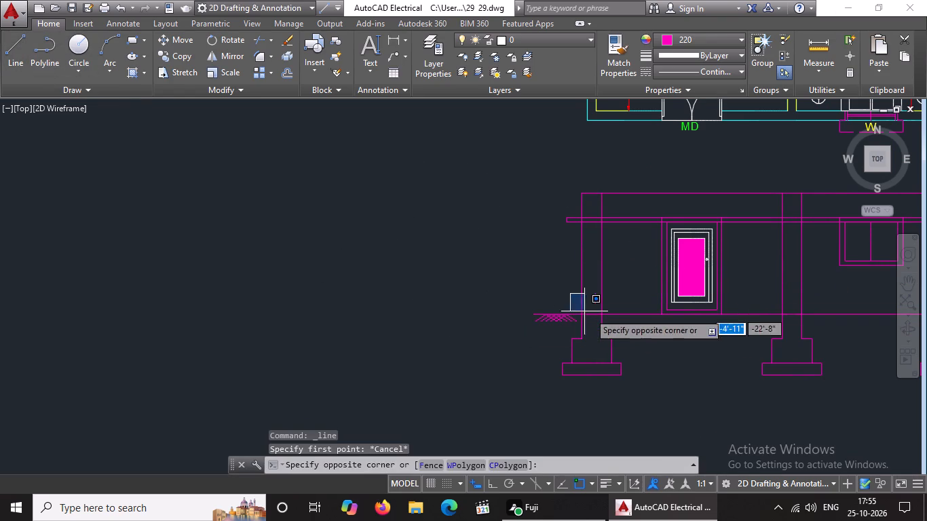
{"action": "left_click", "coordinate": [626, 326]}
{"action": "key", "text": "o"}
{"action": "key", "text": "Return"}
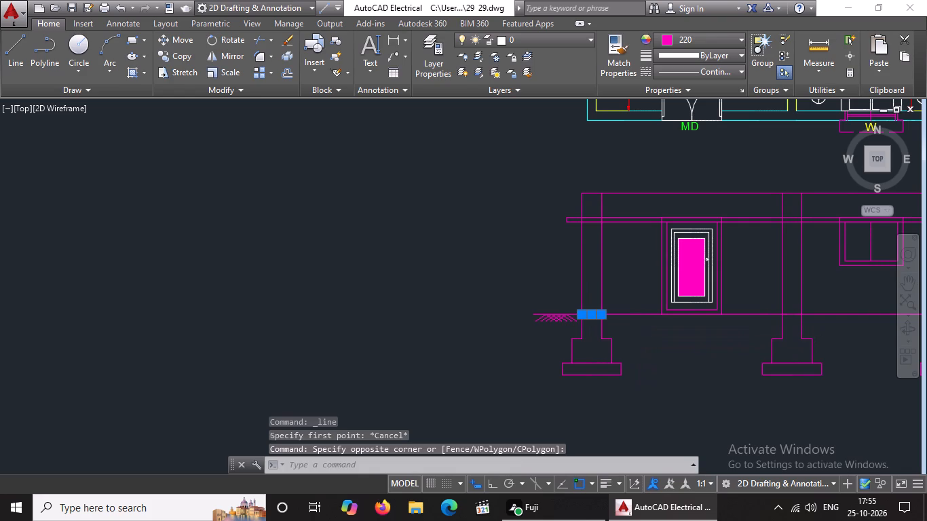
{"action": "key", "text": "2"}
{"action": "key", "text": "apostrophe"}
{"action": "key", "text": "Return"}
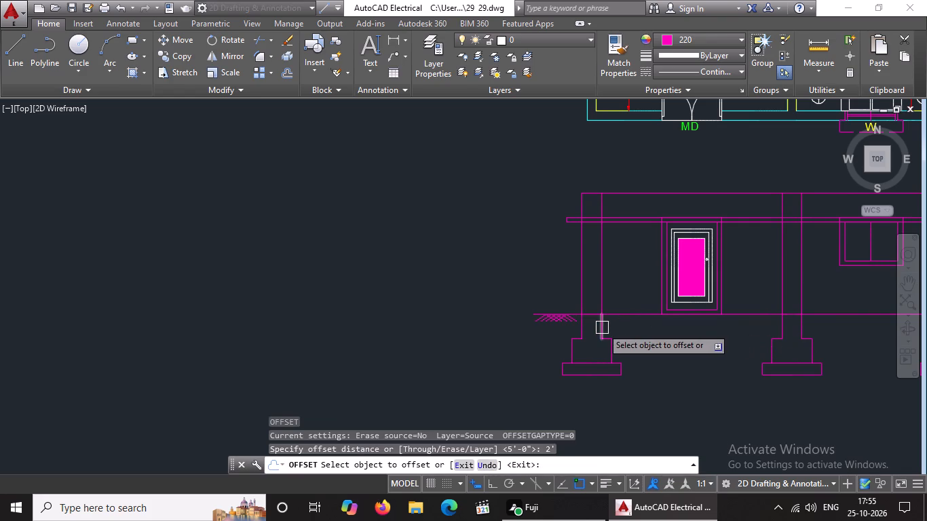
{"action": "scroll", "coordinate": [602, 325], "scroll_direction": "up", "scroll_amount": 1}
{"action": "left_click_drag", "start_coordinate": [582, 309], "coordinate": [584, 301]}
{"action": "left_click", "coordinate": [589, 275]}
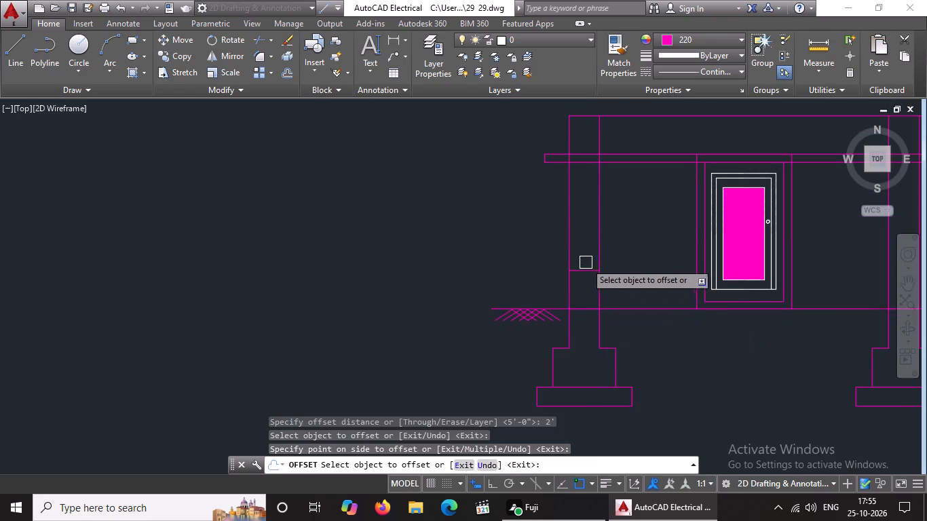
Offset the short line across the left column upward twice more at 2' spacing.
{"action": "left_click_drag", "start_coordinate": [584, 271], "coordinate": [587, 256]}
{"action": "left_click", "coordinate": [589, 231]}
{"action": "left_click_drag", "start_coordinate": [588, 230], "coordinate": [589, 222]}
{"action": "left_click", "coordinate": [590, 207]}
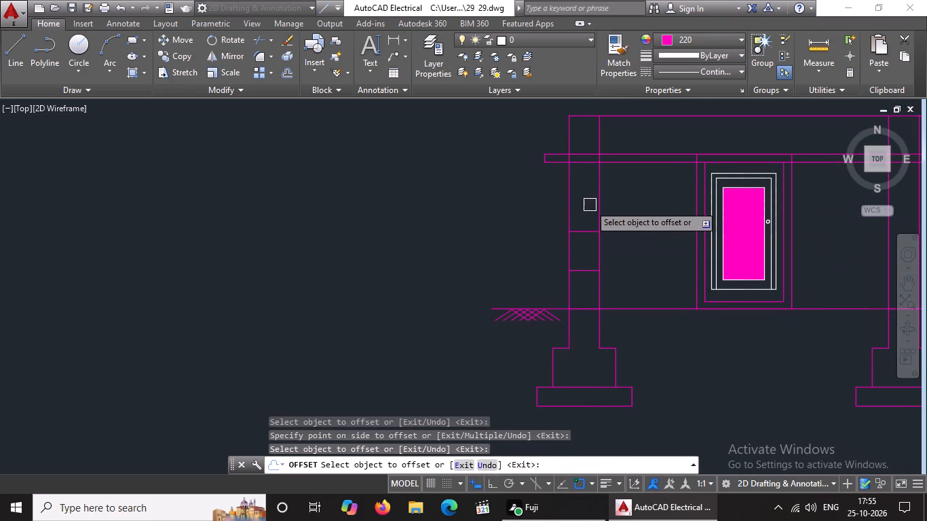
{"action": "left_click_drag", "start_coordinate": [581, 233], "coordinate": [584, 217]}
{"action": "left_click", "coordinate": [585, 188]}
{"action": "key", "text": "Escape"}
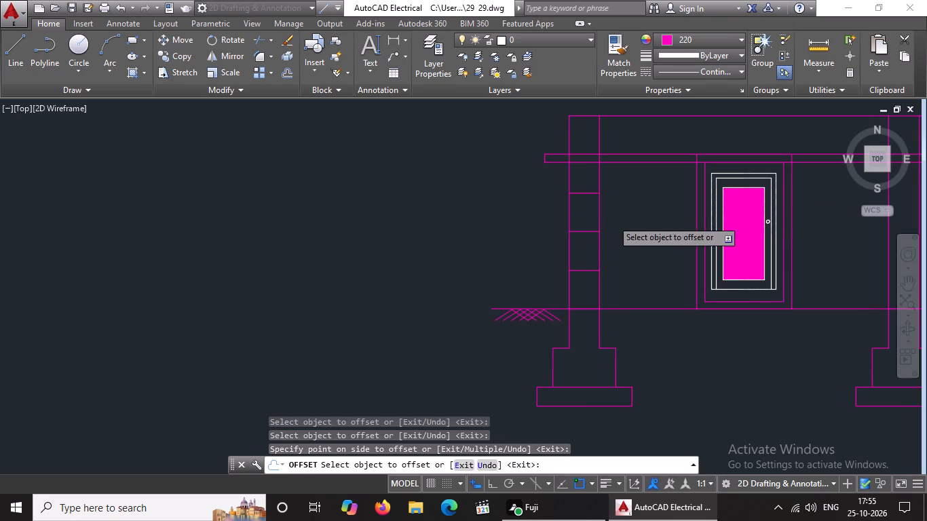
Erase the middle of the three short lines crossing the left column above ground level.
{"action": "left_click_drag", "start_coordinate": [552, 227], "coordinate": [559, 227]}
{"action": "left_click", "coordinate": [638, 242]}
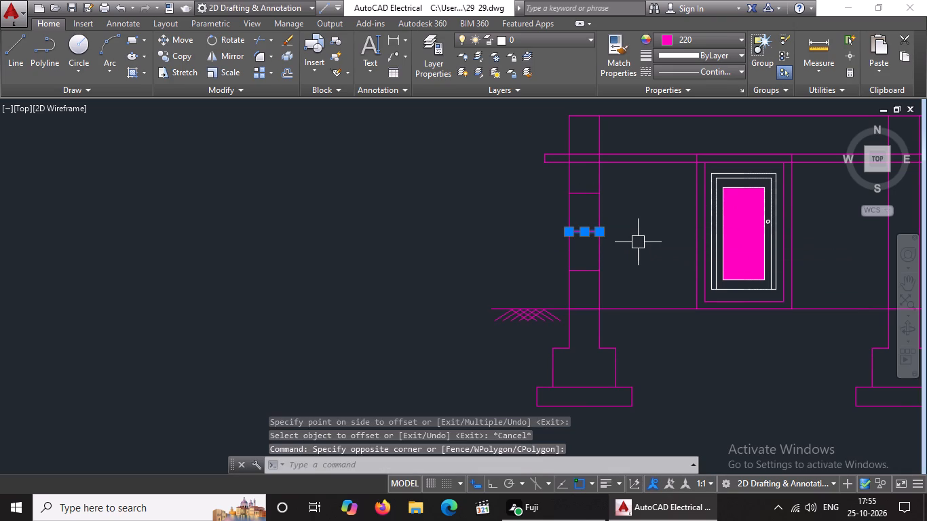
{"action": "key", "text": "Delete"}
Draw a vertical line joining the midpoints of the two remaining short lines in the left column.
{"action": "left_click", "coordinate": [9, 45]}
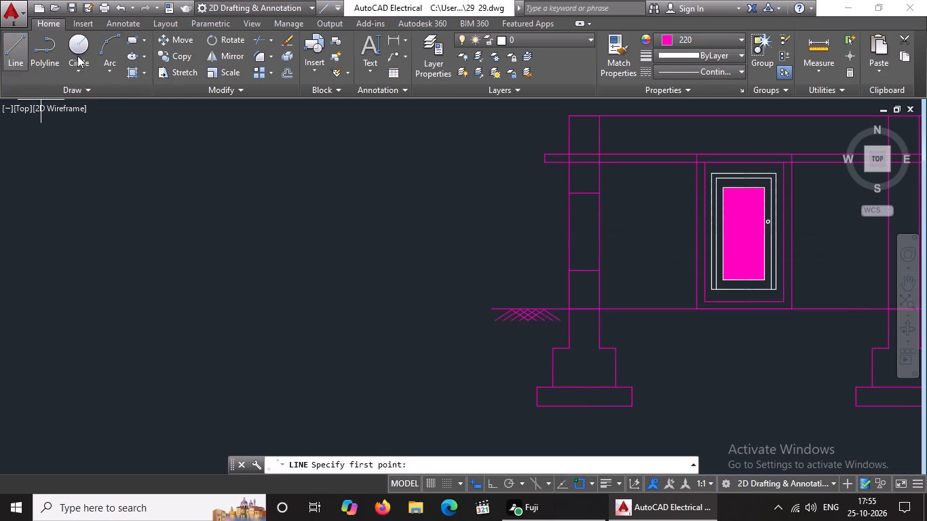
{"action": "left_click", "coordinate": [584, 194]}
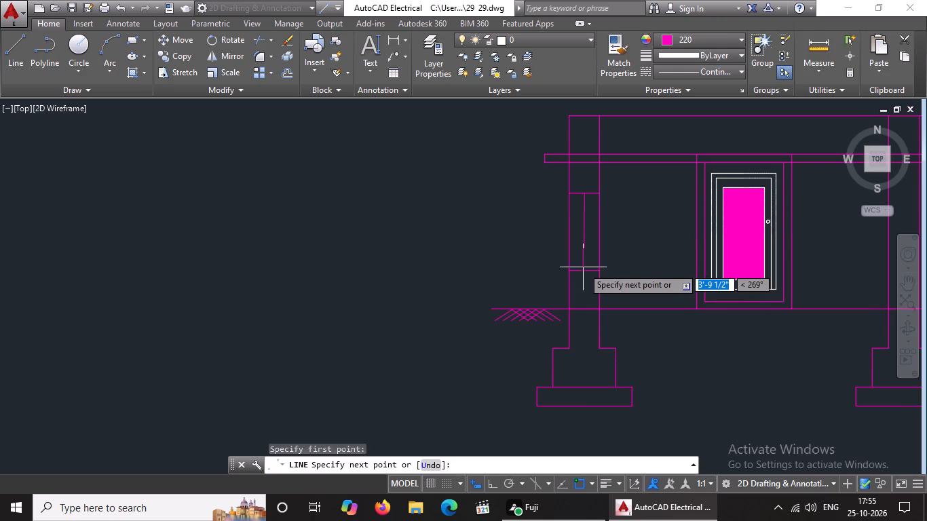
{"action": "left_click", "coordinate": [584, 271]}
{"action": "key", "text": "Escape"}
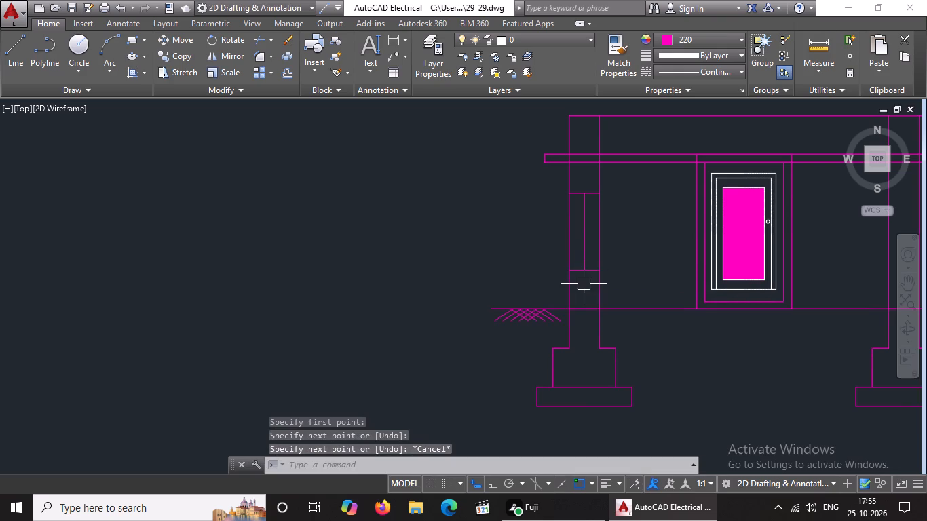
Offset the vertical centre line in the left column 2" to each side.
{"action": "key", "text": "o"}
{"action": "key", "text": "Return"}
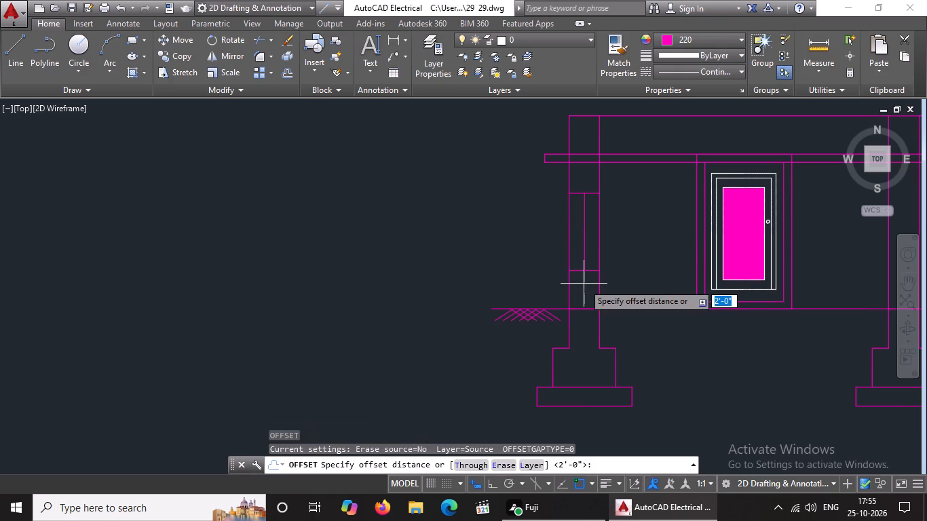
{"action": "type", "text": "2\""}
{"action": "key", "text": "Return"}
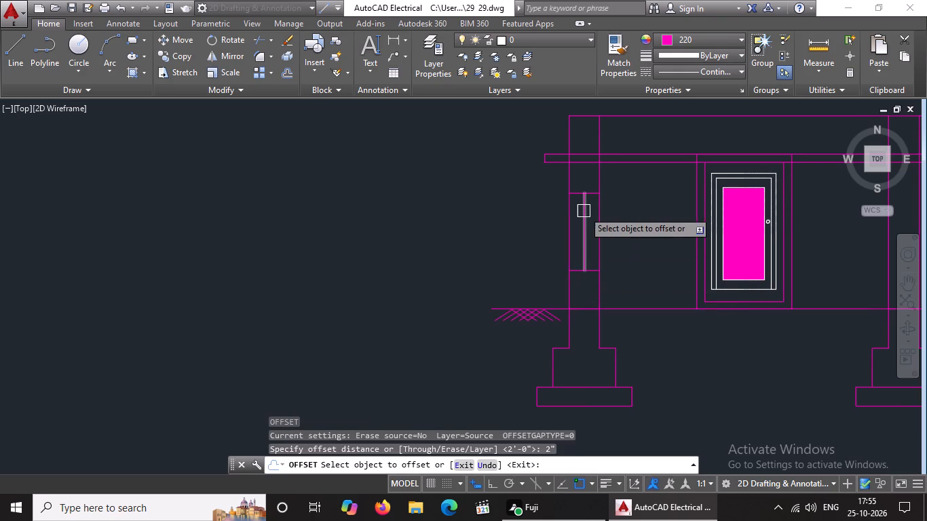
{"action": "left_click", "coordinate": [584, 214]}
{"action": "left_click", "coordinate": [550, 228]}
{"action": "double_click", "coordinate": [589, 213]}
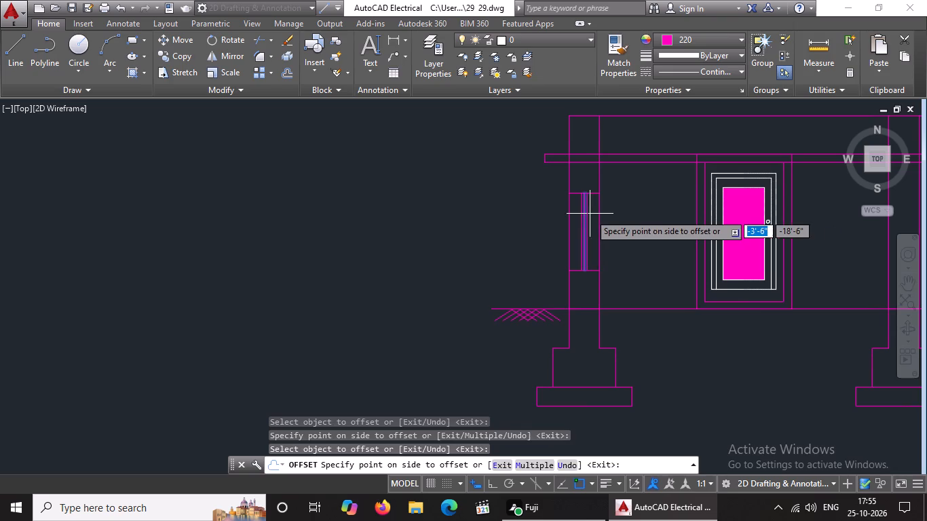
{"action": "key", "text": "Escape"}
{"action": "scroll", "coordinate": [589, 216], "scroll_direction": "up", "scroll_amount": 3}
{"action": "key", "text": "Escape"}
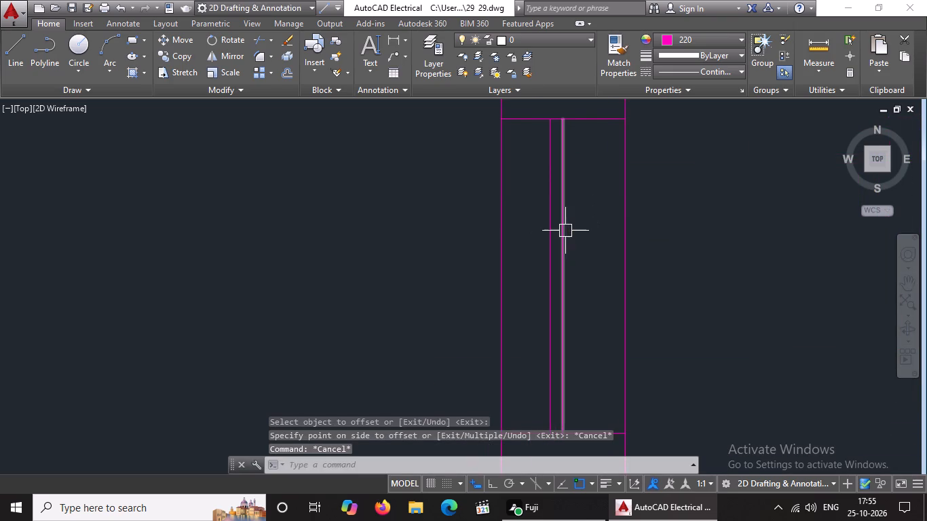
{"action": "key", "text": "o"}
{"action": "key", "text": "Return"}
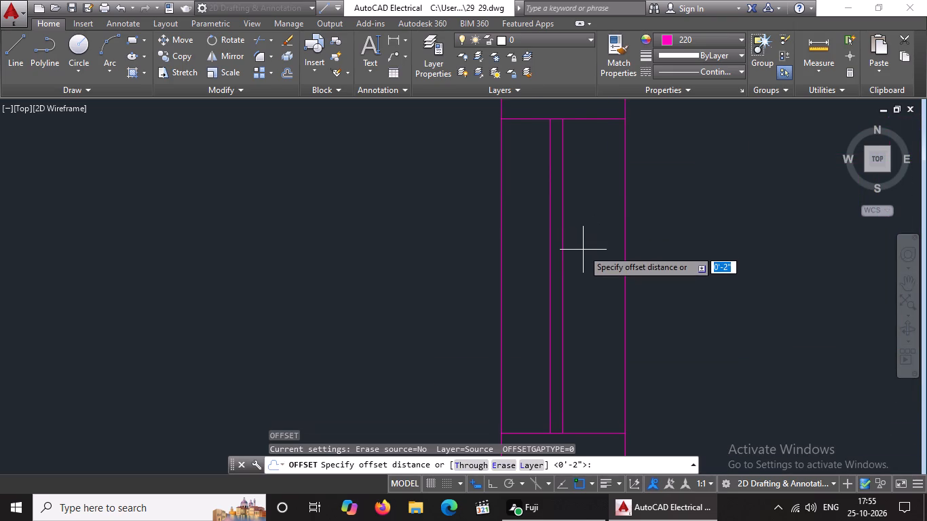
{"action": "key", "text": "2"}
{"action": "key", "text": "shift+quotedbl"}
{"action": "key", "text": "Return"}
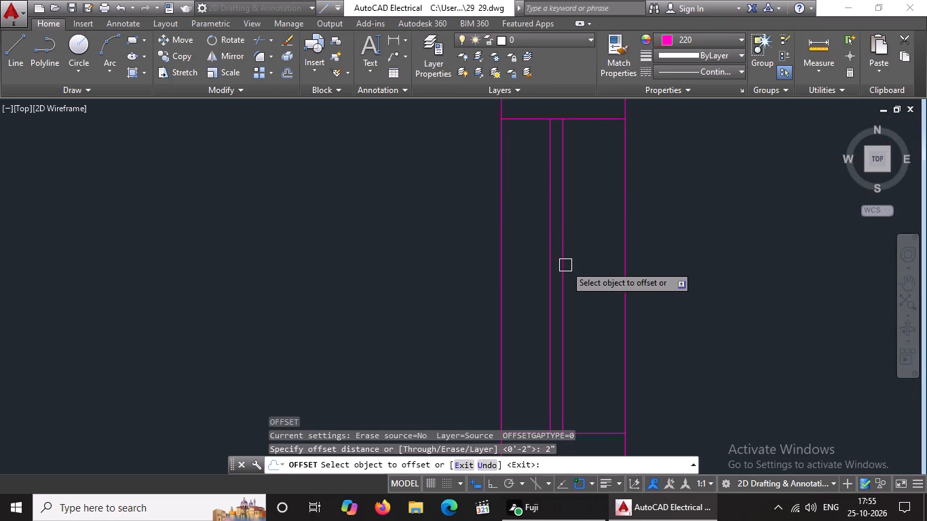
{"action": "left_click_drag", "start_coordinate": [565, 265], "coordinate": [572, 262]}
{"action": "left_click", "coordinate": [598, 254]}
{"action": "key", "text": "Escape"}
Erase the original centre line between the two offset vertical lines in the left column.
{"action": "left_click", "coordinate": [561, 287]}
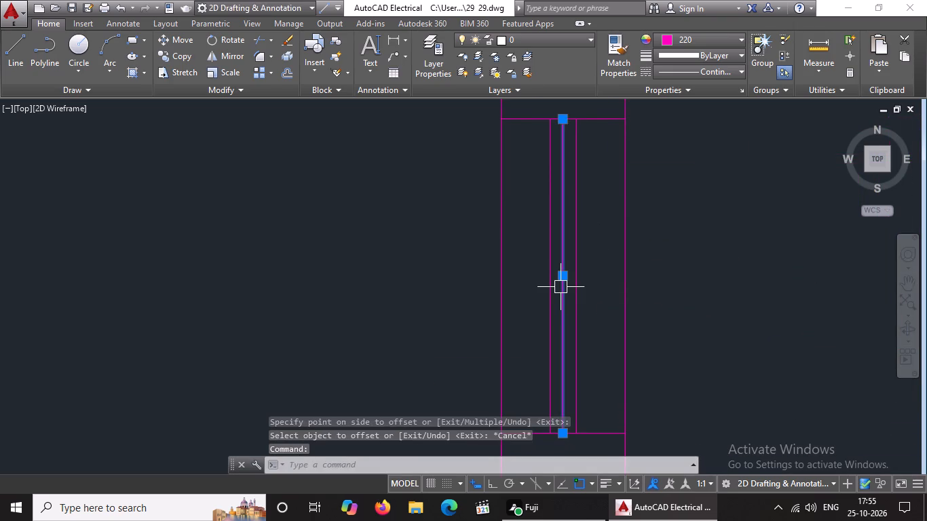
{"action": "key", "text": "Delete"}
With Ortho on, copy the left column's window-section lines horizontally onto the middle column, aligned with its right face.
{"action": "scroll", "coordinate": [561, 287], "scroll_direction": "down", "scroll_amount": 6}
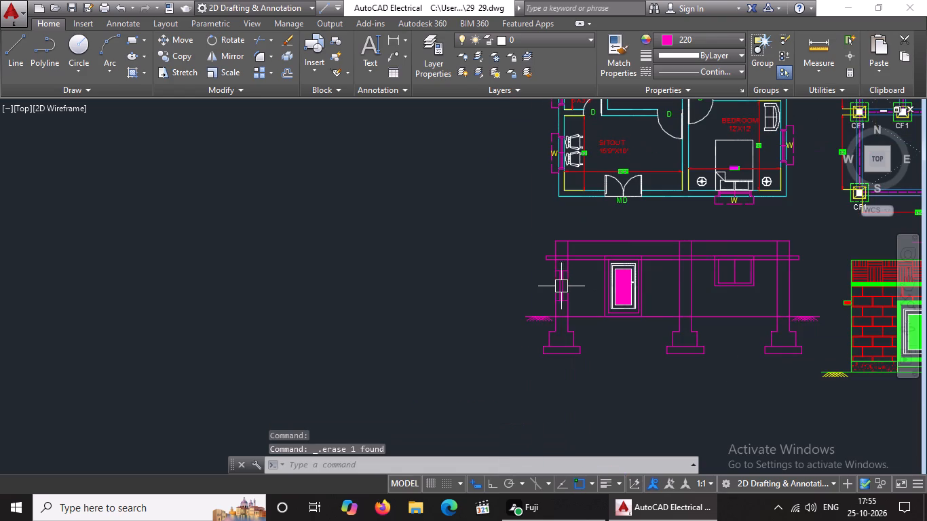
{"action": "scroll", "coordinate": [821, 279], "scroll_direction": "up", "scroll_amount": 1}
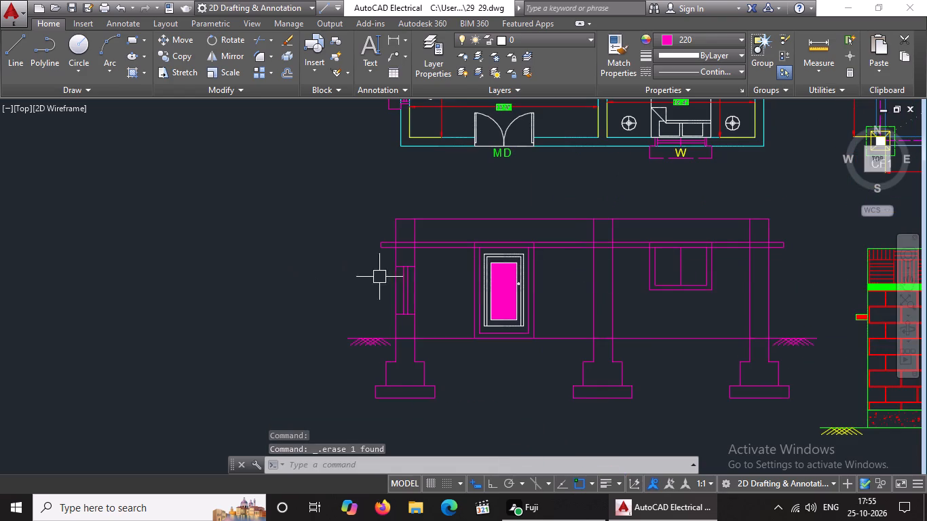
{"action": "scroll", "coordinate": [402, 279], "scroll_direction": "up", "scroll_amount": 2}
{"action": "left_click", "coordinate": [338, 237]}
{"action": "left_click", "coordinate": [471, 387]}
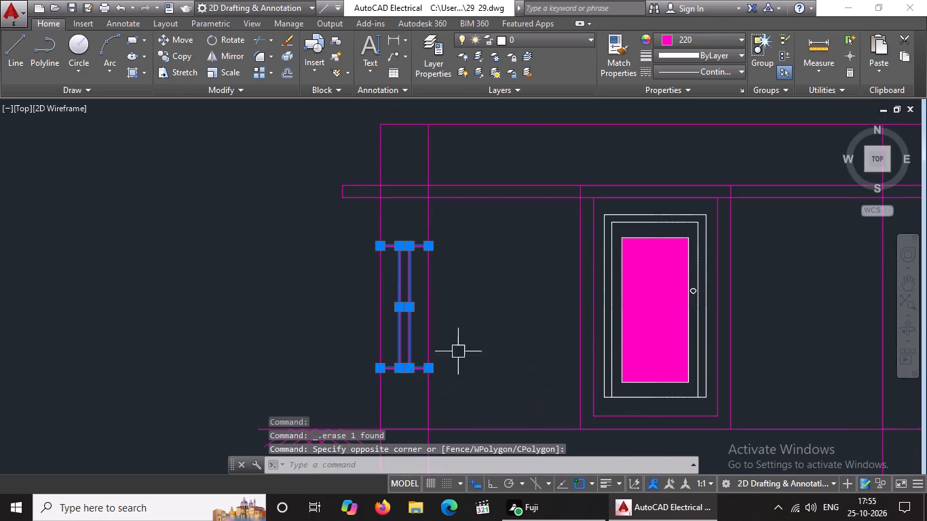
{"action": "left_click", "coordinate": [170, 54]}
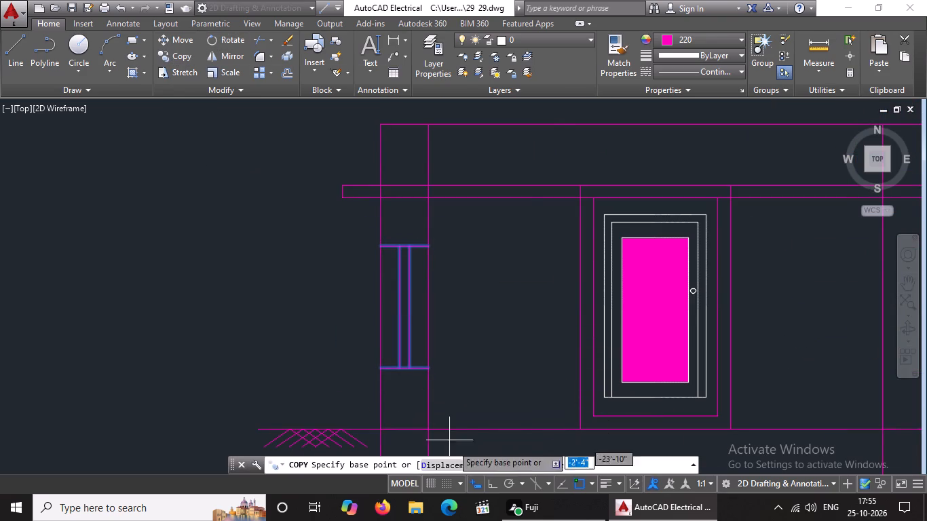
{"action": "left_click", "coordinate": [495, 483]}
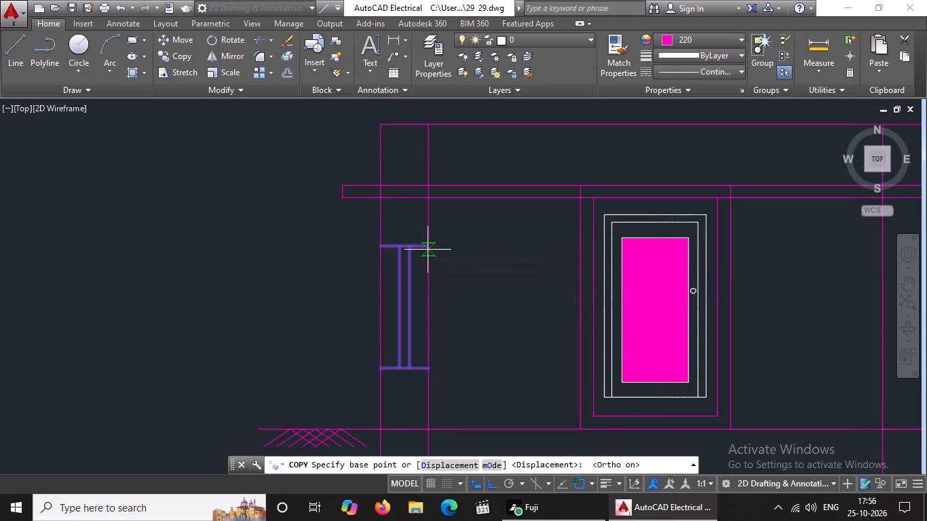
{"action": "scroll", "coordinate": [428, 250], "scroll_direction": "up", "scroll_amount": 2}
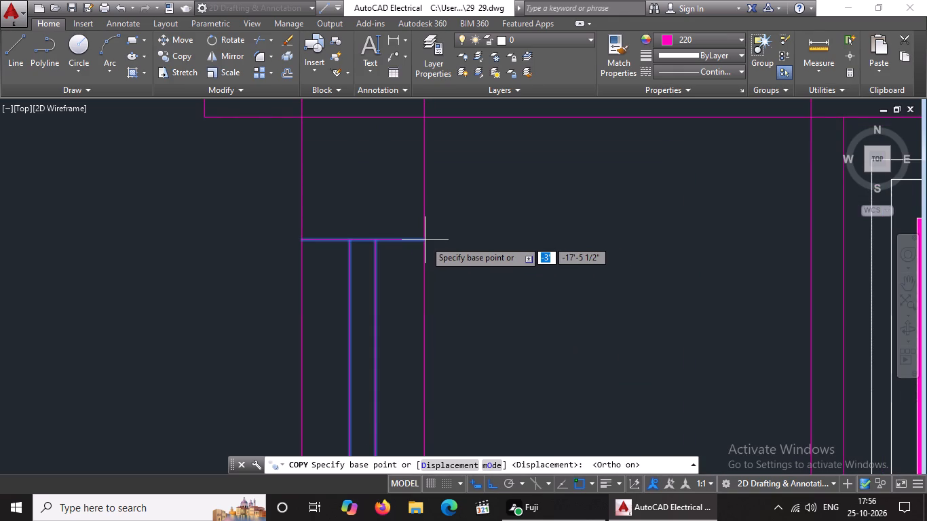
{"action": "scroll", "coordinate": [425, 240], "scroll_direction": "up", "scroll_amount": 2}
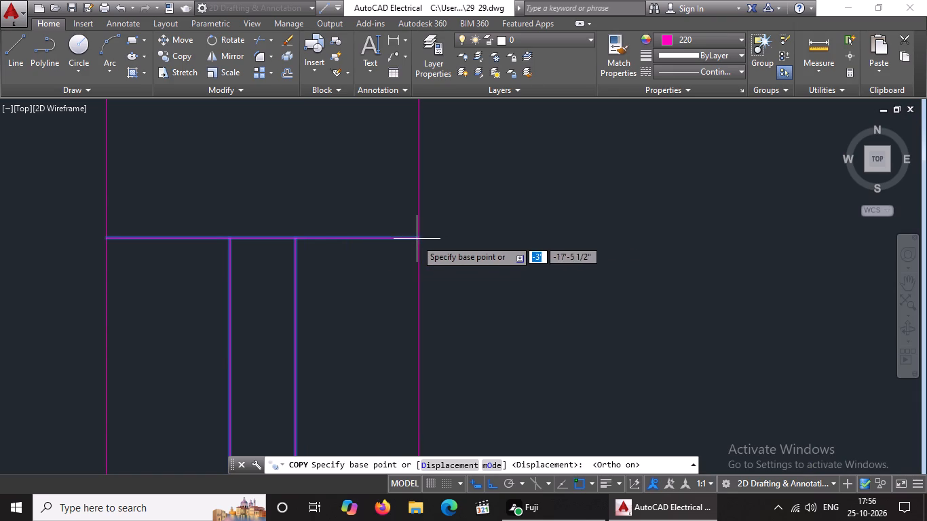
{"action": "left_click", "coordinate": [419, 238]}
{"action": "scroll", "coordinate": [467, 244], "scroll_direction": "down", "scroll_amount": 3}
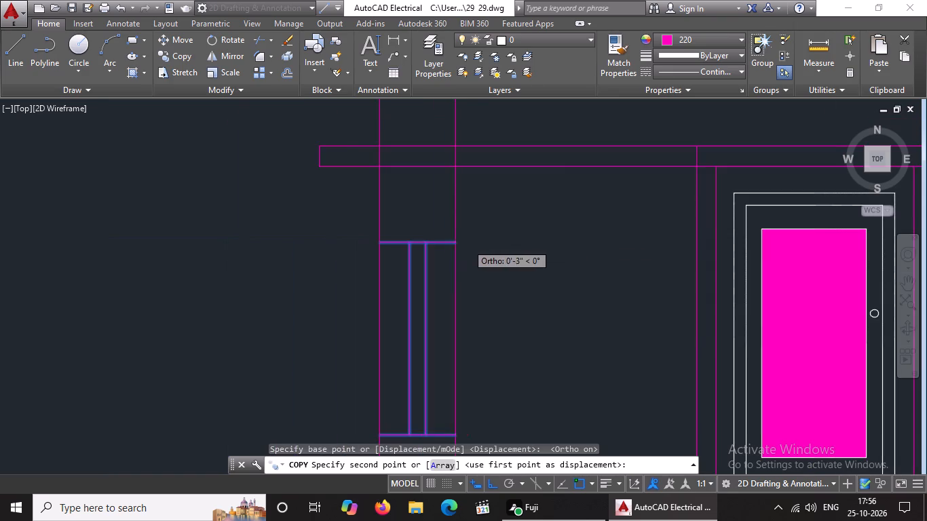
{"action": "scroll", "coordinate": [508, 242], "scroll_direction": "down", "scroll_amount": 2}
{"action": "scroll", "coordinate": [814, 250], "scroll_direction": "up", "scroll_amount": 2}
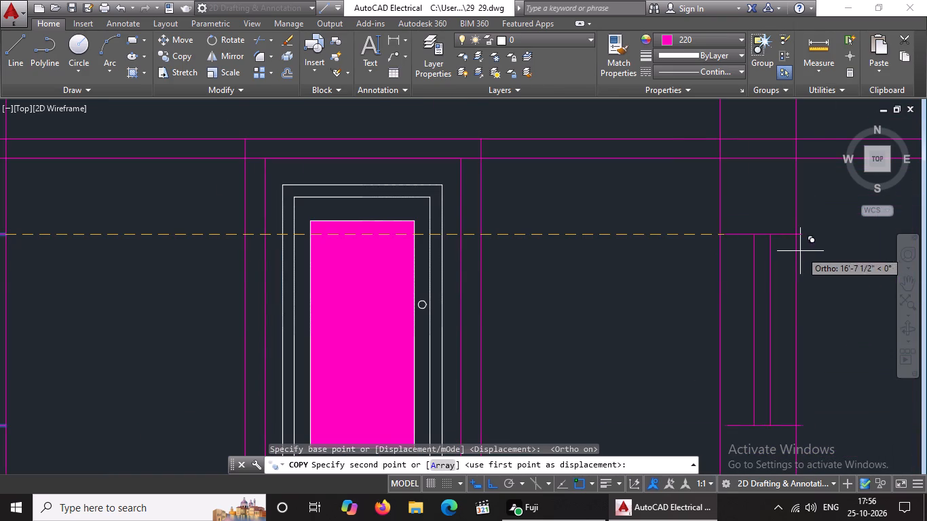
{"action": "left_click", "coordinate": [797, 232]}
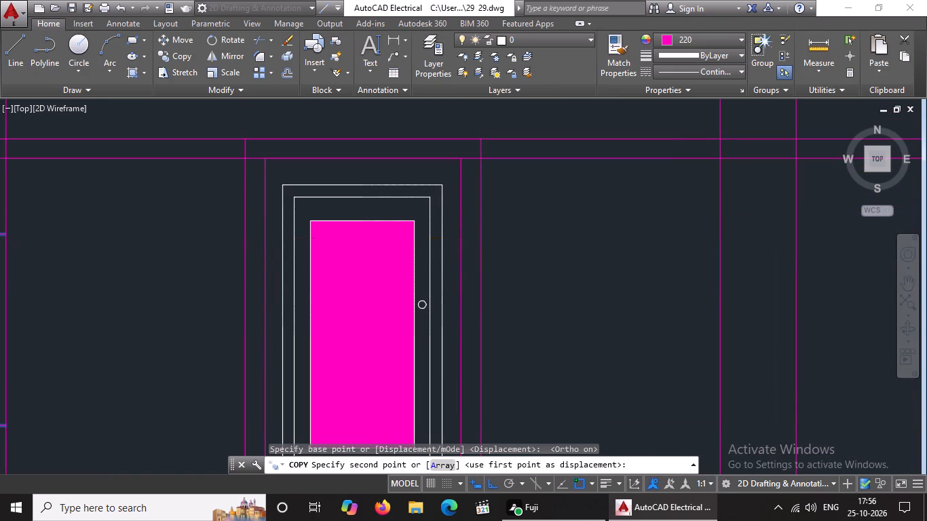
Place another copy of the window-section lines on the right column, aligned with its outer face.
{"action": "scroll", "coordinate": [795, 233], "scroll_direction": "down", "scroll_amount": 7}
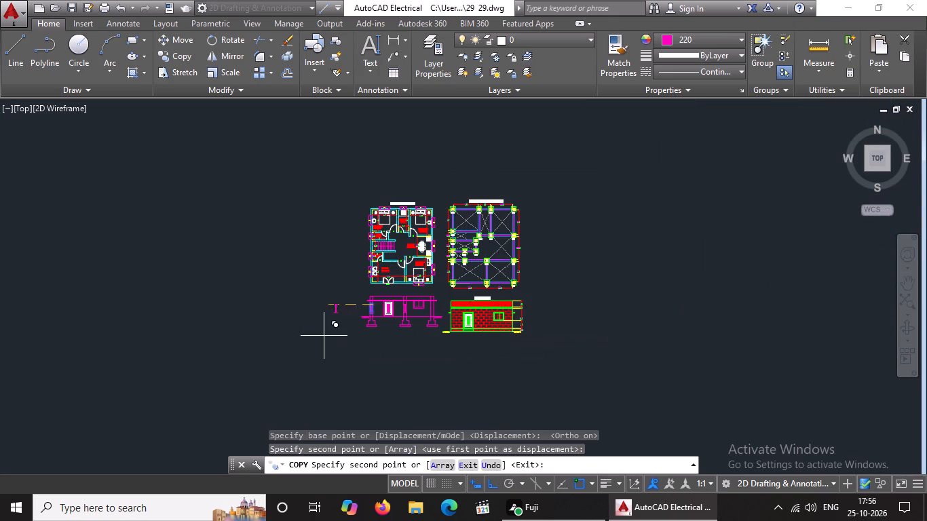
{"action": "scroll", "coordinate": [415, 305], "scroll_direction": "up", "scroll_amount": 6}
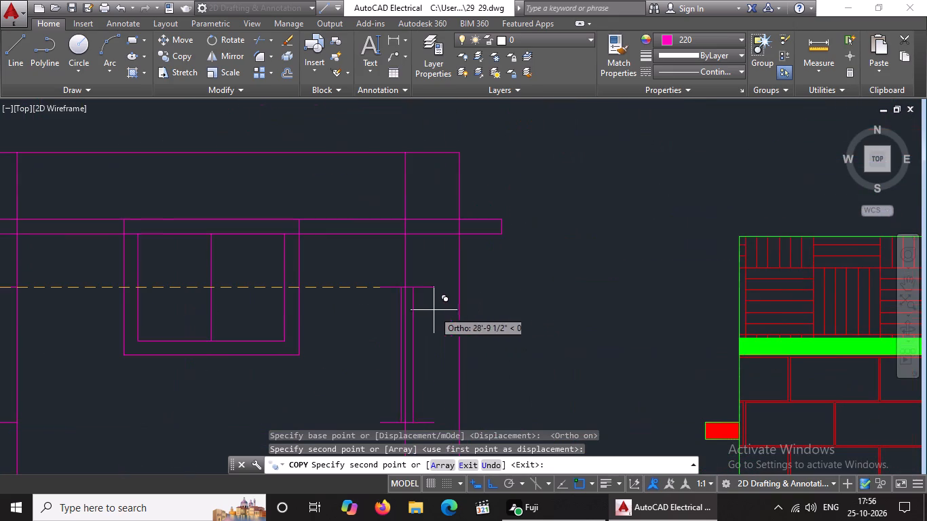
{"action": "left_click", "coordinate": [458, 288]}
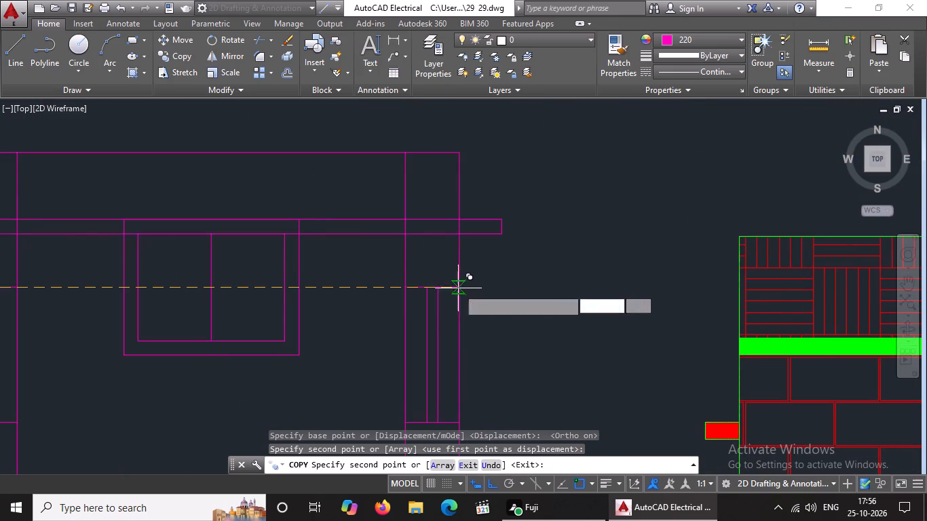
{"action": "scroll", "coordinate": [478, 286], "scroll_direction": "down", "scroll_amount": 2}
{"action": "key", "text": "Escape"}
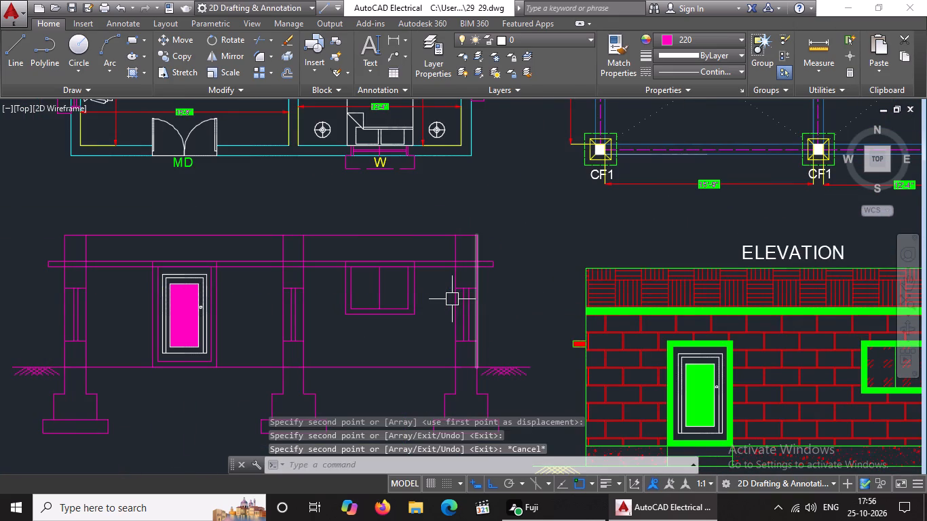
Erase the outer frame rectangle around the window in the sectional view.
{"action": "scroll", "coordinate": [399, 298], "scroll_direction": "down", "scroll_amount": 2}
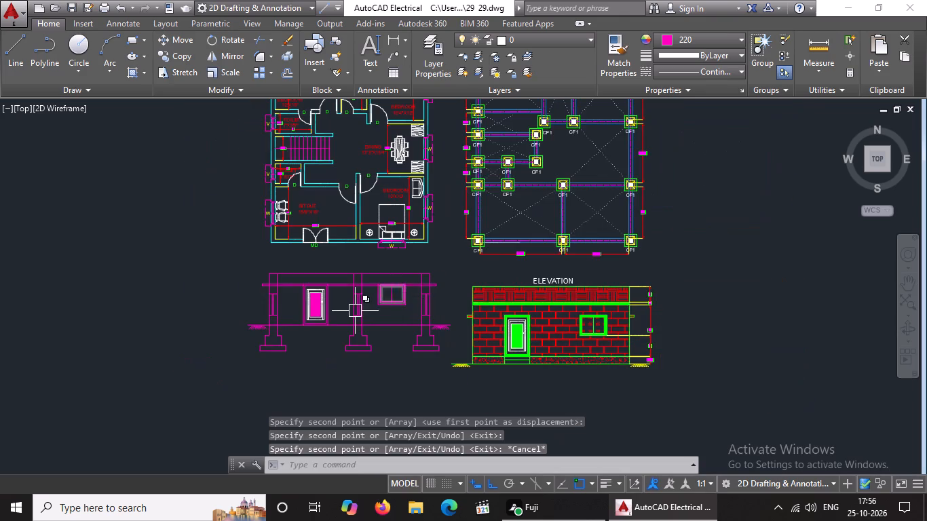
{"action": "scroll", "coordinate": [351, 311], "scroll_direction": "up", "scroll_amount": 1}
{"action": "key", "text": "Escape"}
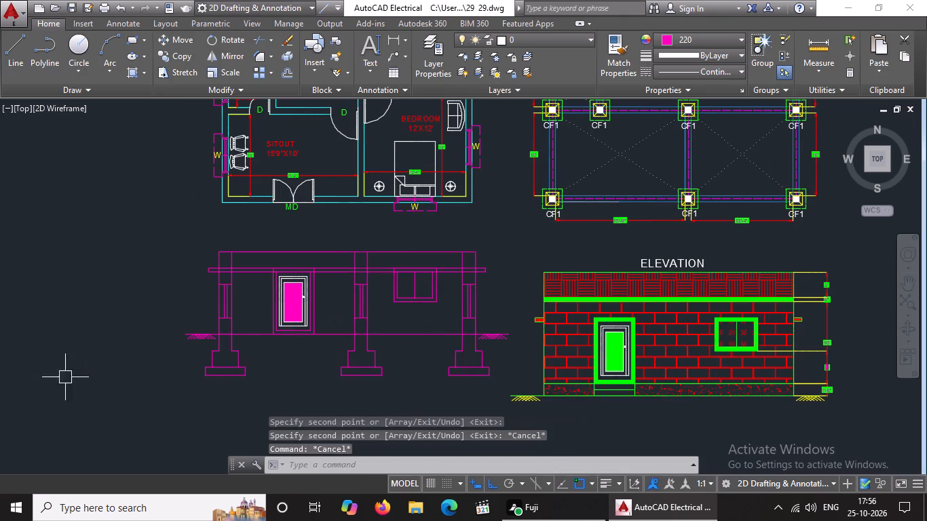
{"action": "scroll", "coordinate": [409, 282], "scroll_direction": "up", "scroll_amount": 2}
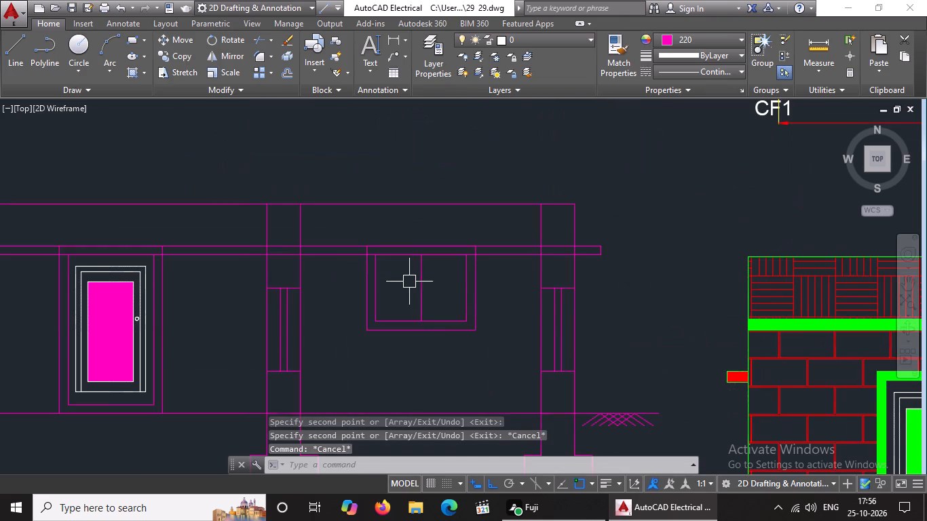
{"action": "left_click", "coordinate": [365, 290]}
{"action": "key", "text": "Delete"}
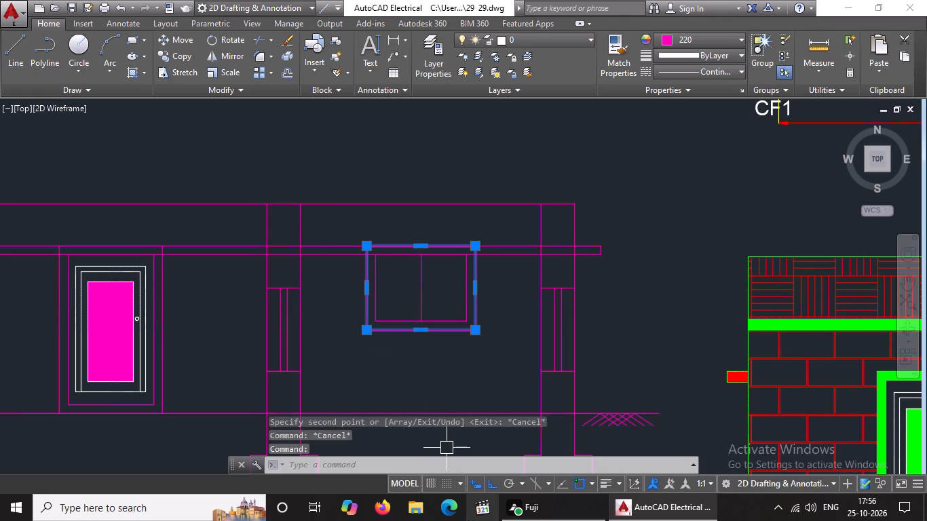
{"action": "key", "text": "Delete"}
Erase the outer frame rectangle around the door in the sectional view.
{"action": "scroll", "coordinate": [366, 365], "scroll_direction": "down", "scroll_amount": 2}
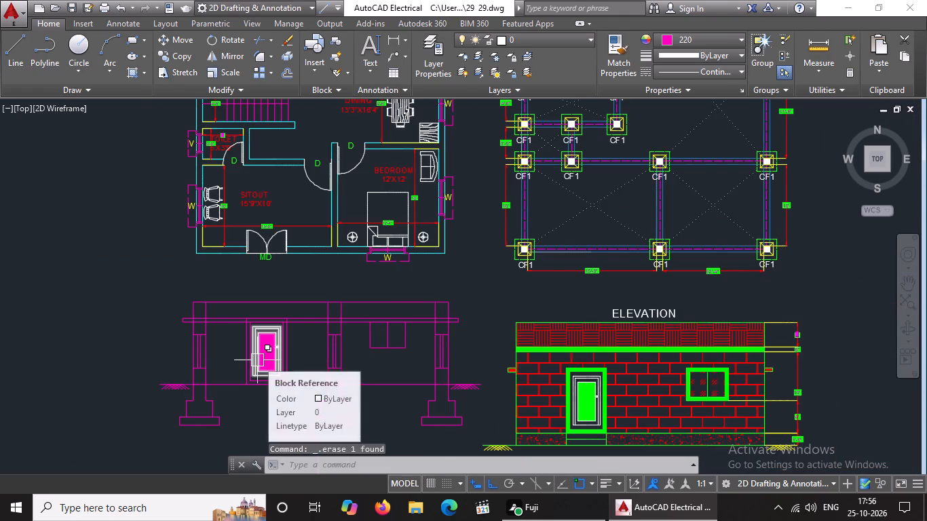
{"action": "scroll", "coordinate": [244, 368], "scroll_direction": "up", "scroll_amount": 2}
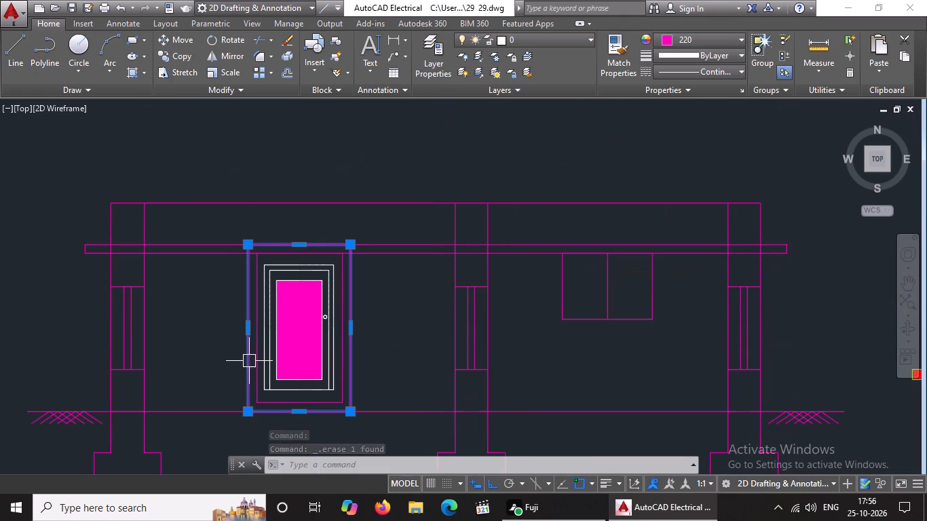
{"action": "left_click", "coordinate": [249, 361]}
{"action": "key", "text": "Delete"}
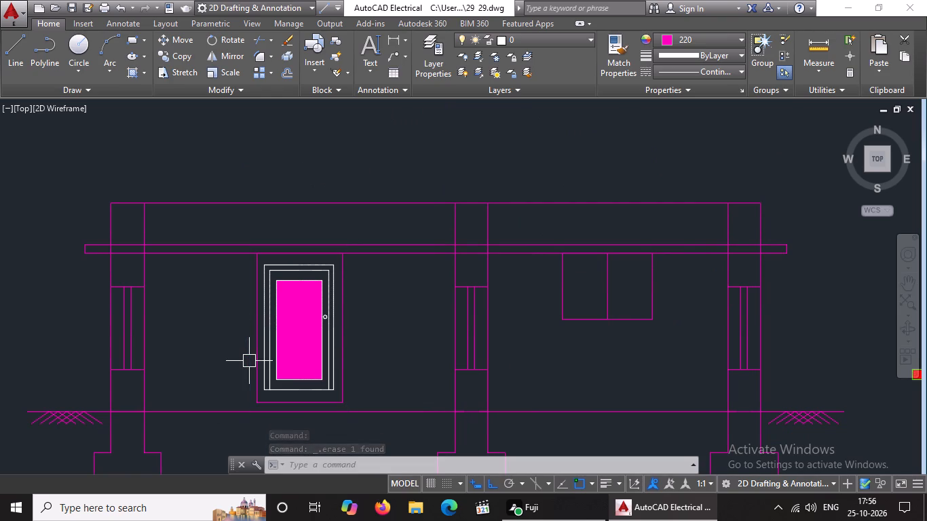
Offset the door frame and window frame rectangles in the sectional view outward by 5".
{"action": "key", "text": "o"}
{"action": "key", "text": "Return"}
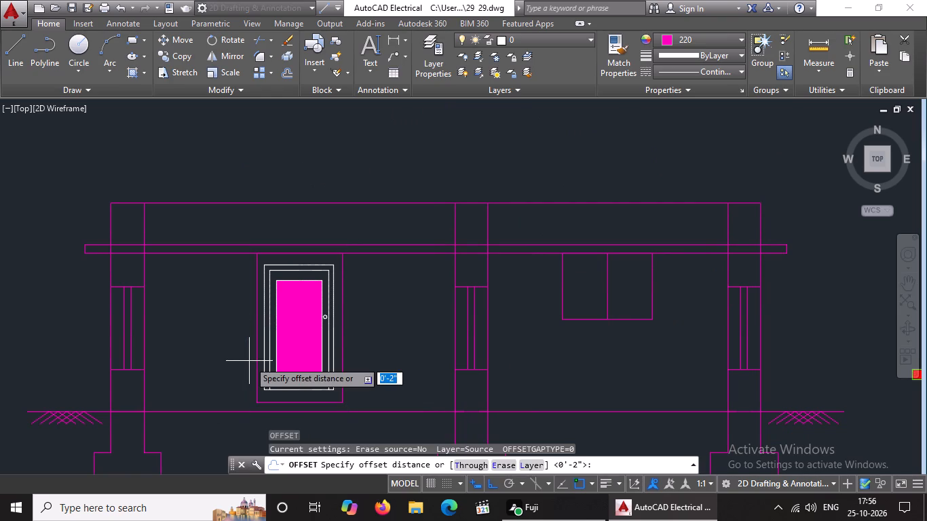
{"action": "key", "text": "5"}
{"action": "key", "text": "shift+quotedbl"}
{"action": "key", "text": "Return"}
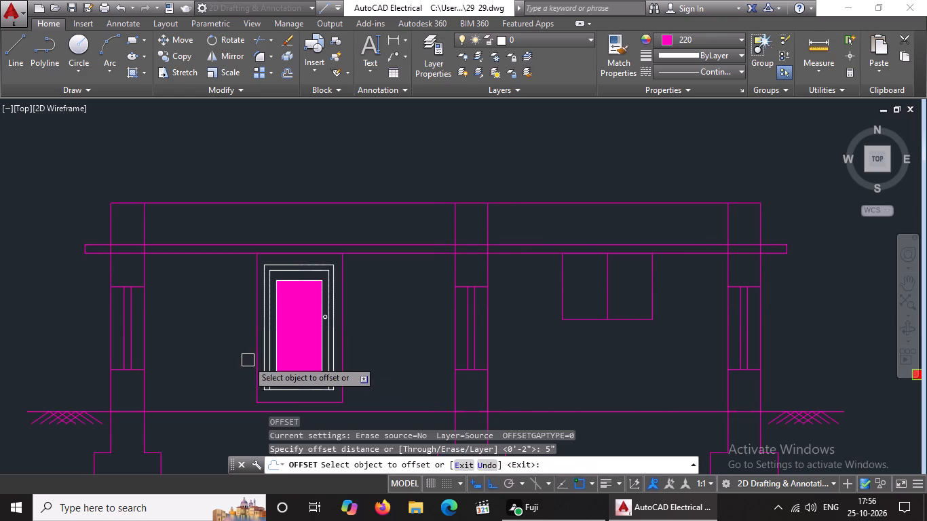
{"action": "left_click", "coordinate": [251, 353]}
{"action": "left_click", "coordinate": [228, 363]}
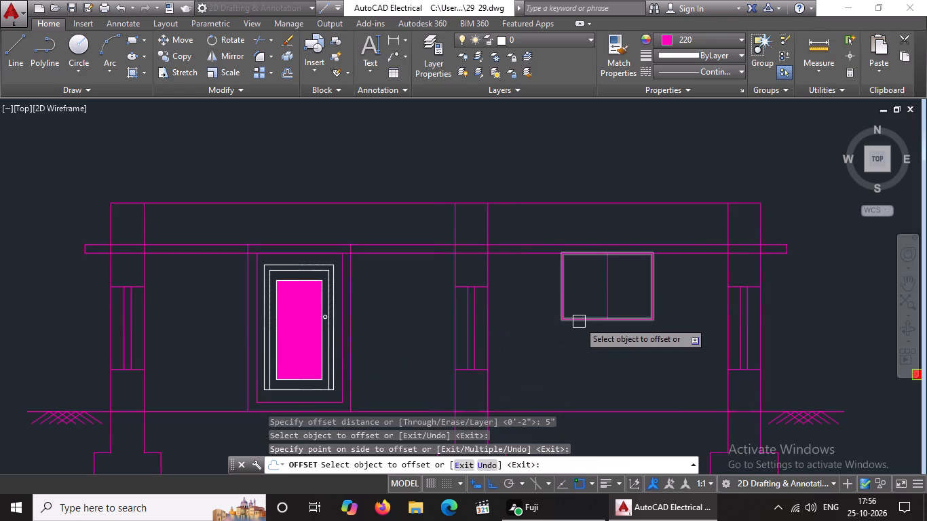
{"action": "left_click", "coordinate": [580, 321]}
{"action": "left_click", "coordinate": [580, 328]}
{"action": "scroll", "coordinate": [582, 330], "scroll_direction": "down", "scroll_amount": 2}
{"action": "key", "text": "Escape"}
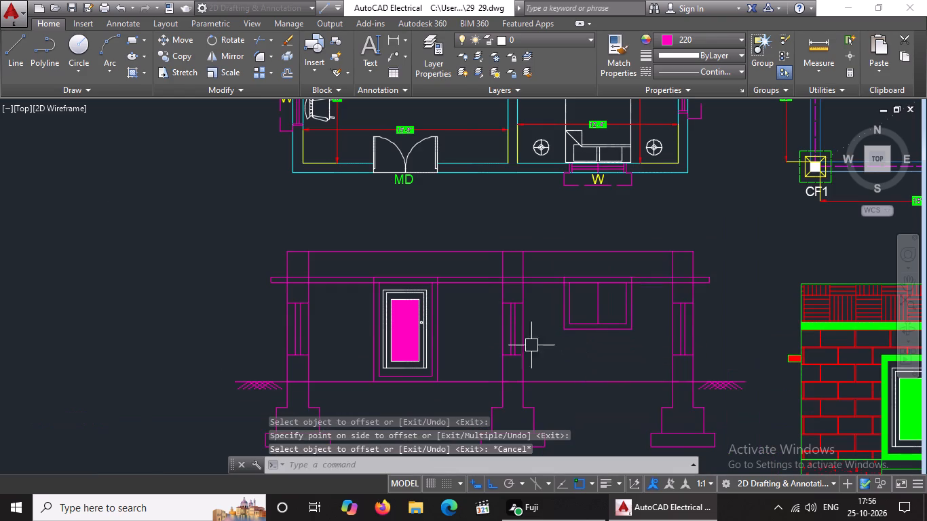
{"action": "scroll", "coordinate": [434, 370], "scroll_direction": "down", "scroll_amount": 2}
{"action": "key", "text": "Escape"}
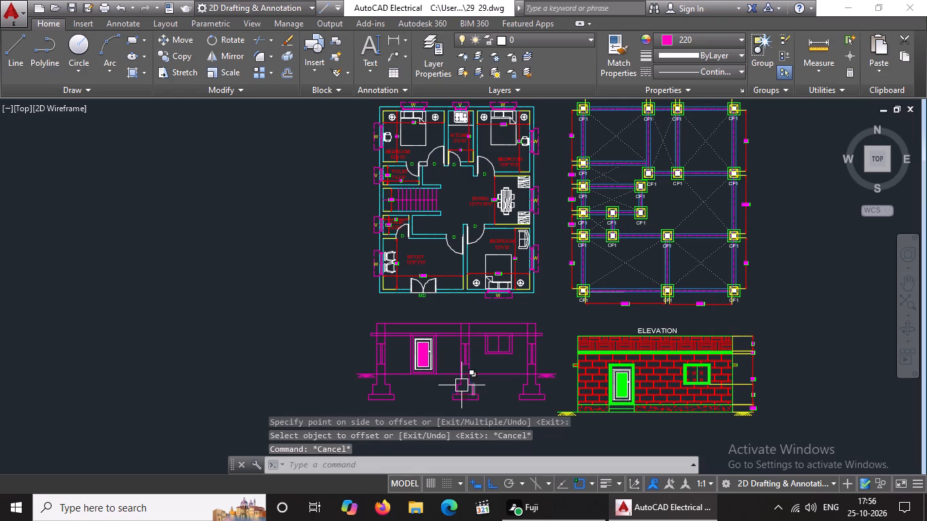
Draw two entrance steps against the left column's outer face at ground level, with a 2' base, 5" risers and 1' treads.
{"action": "scroll", "coordinate": [401, 402], "scroll_direction": "up", "scroll_amount": 2}
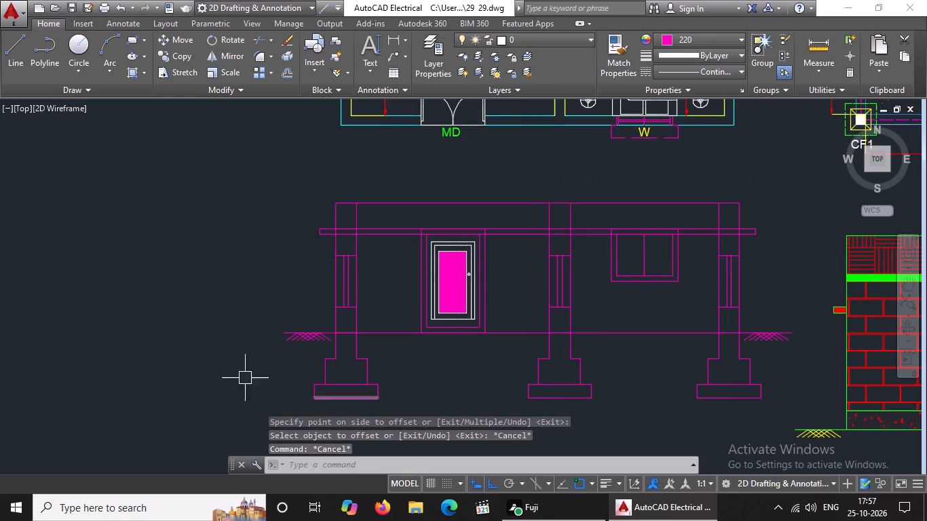
{"action": "left_click", "coordinate": [15, 52]}
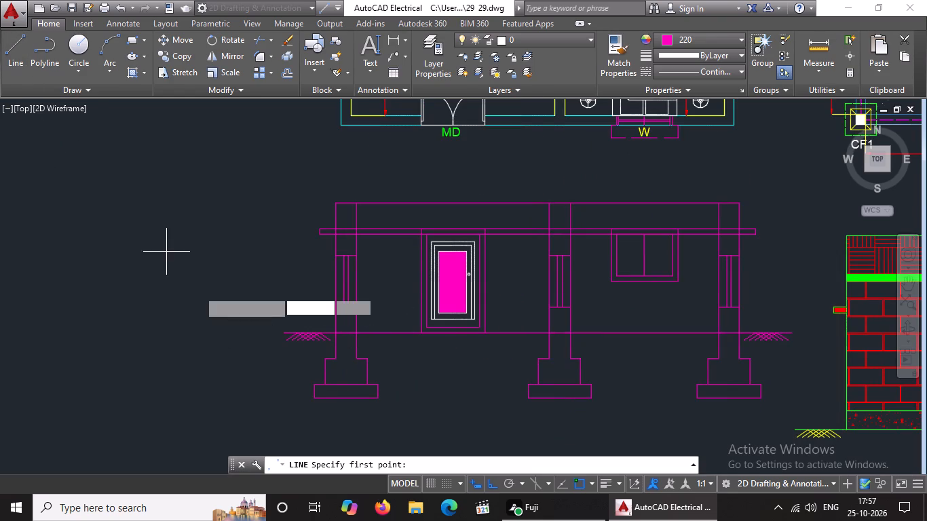
{"action": "left_click", "coordinate": [335, 333]}
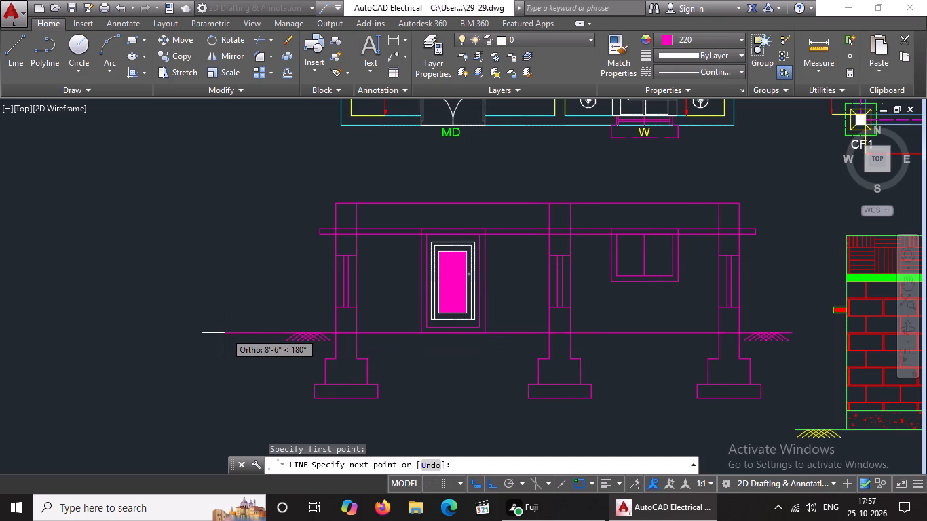
{"action": "type", "text": "2'"}
{"action": "key", "text": "Return"}
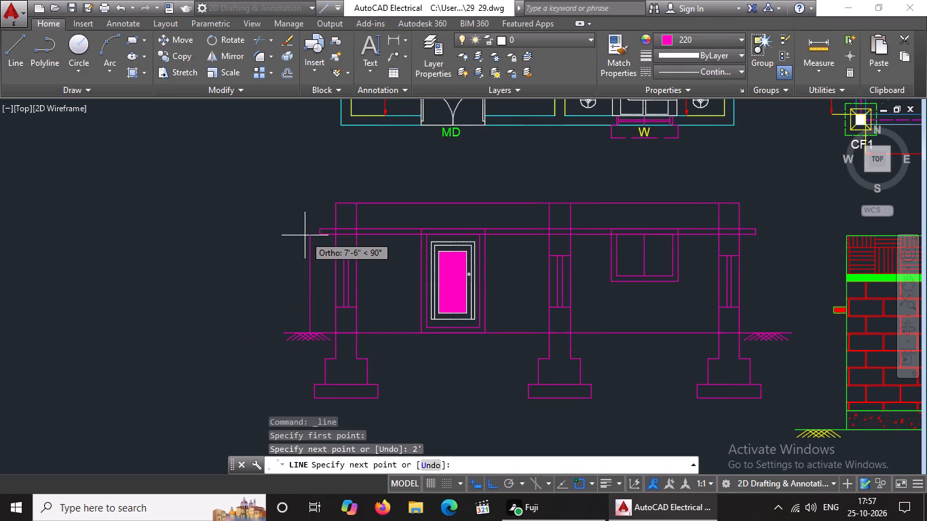
{"action": "key", "text": "5"}
{"action": "key", "text": "shift+quotedbl"}
{"action": "key", "text": "Return"}
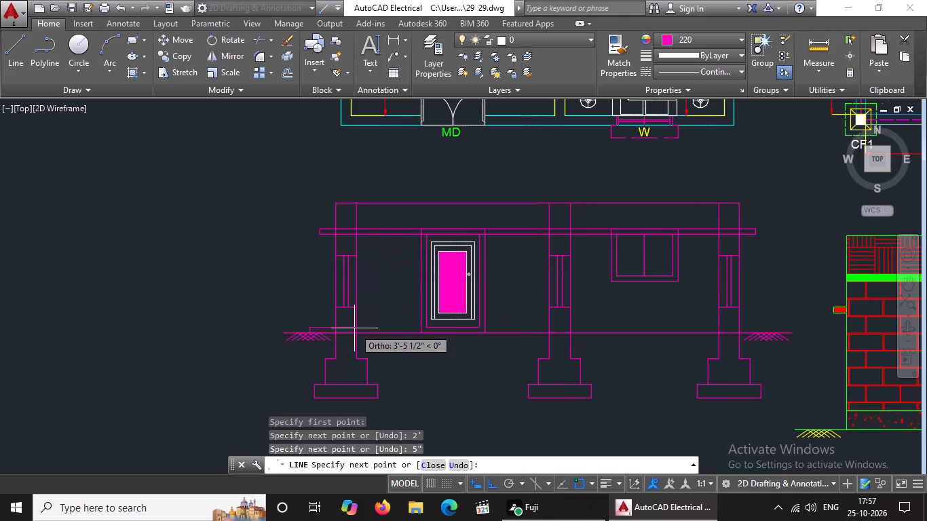
{"action": "type", "text": "1'"}
{"action": "key", "text": "Return"}
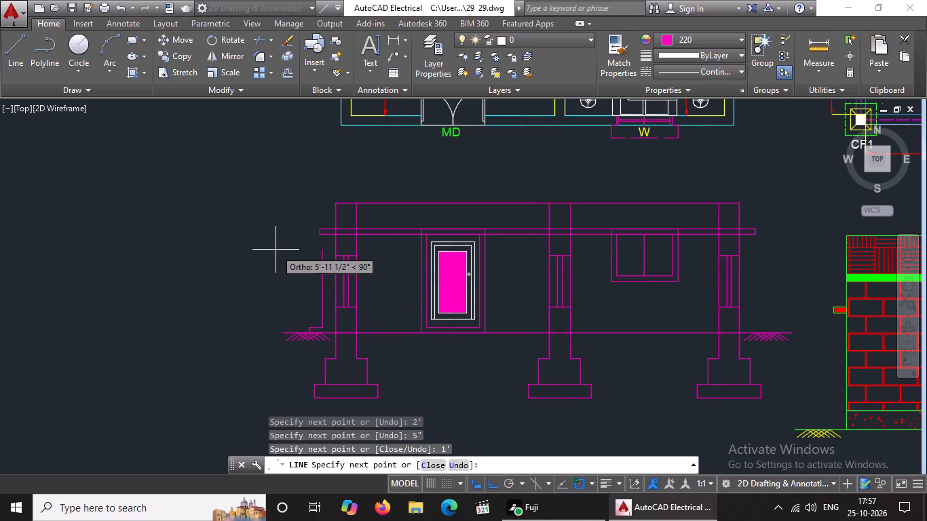
{"action": "type", "text": "5\""}
{"action": "key", "text": "Return"}
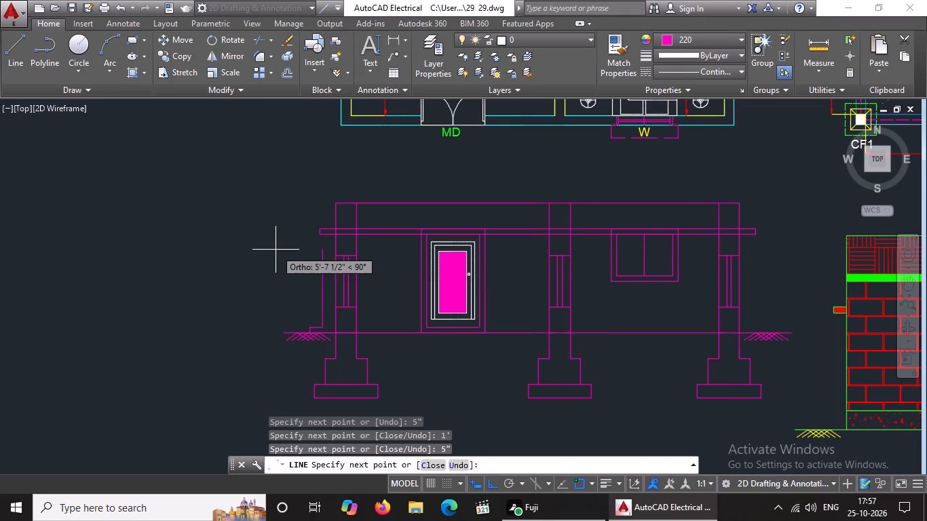
{"action": "left_click", "coordinate": [335, 322]}
{"action": "key", "text": "Escape"}
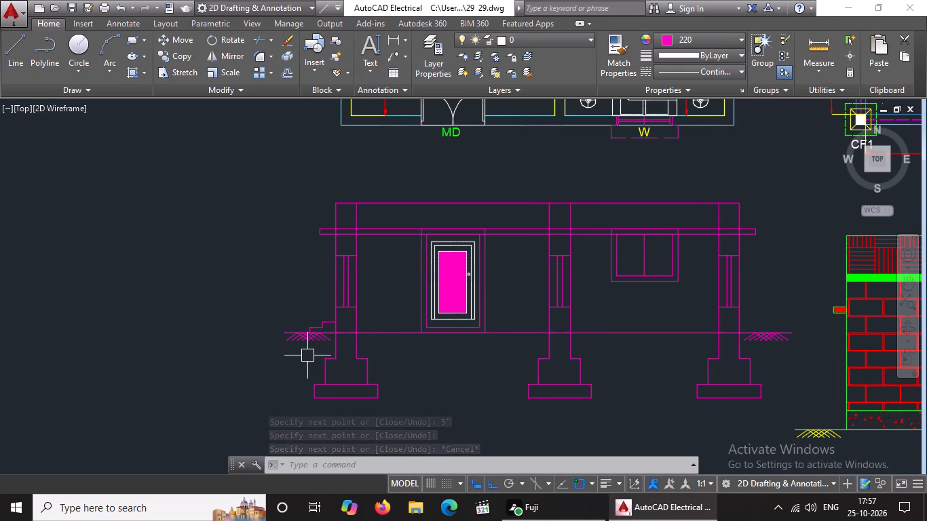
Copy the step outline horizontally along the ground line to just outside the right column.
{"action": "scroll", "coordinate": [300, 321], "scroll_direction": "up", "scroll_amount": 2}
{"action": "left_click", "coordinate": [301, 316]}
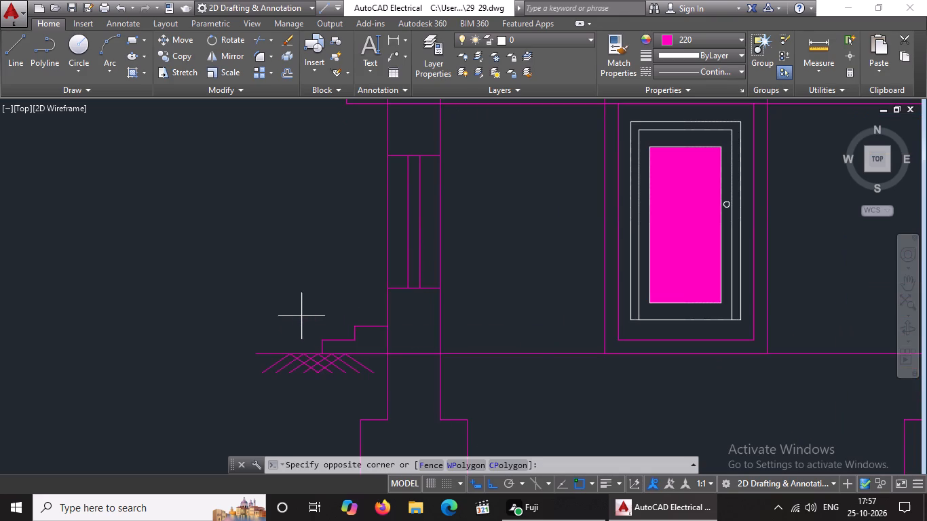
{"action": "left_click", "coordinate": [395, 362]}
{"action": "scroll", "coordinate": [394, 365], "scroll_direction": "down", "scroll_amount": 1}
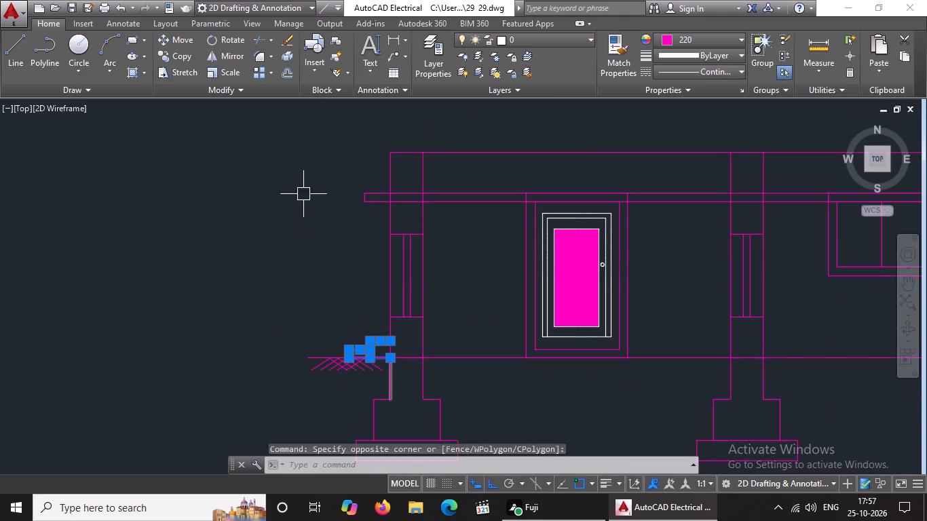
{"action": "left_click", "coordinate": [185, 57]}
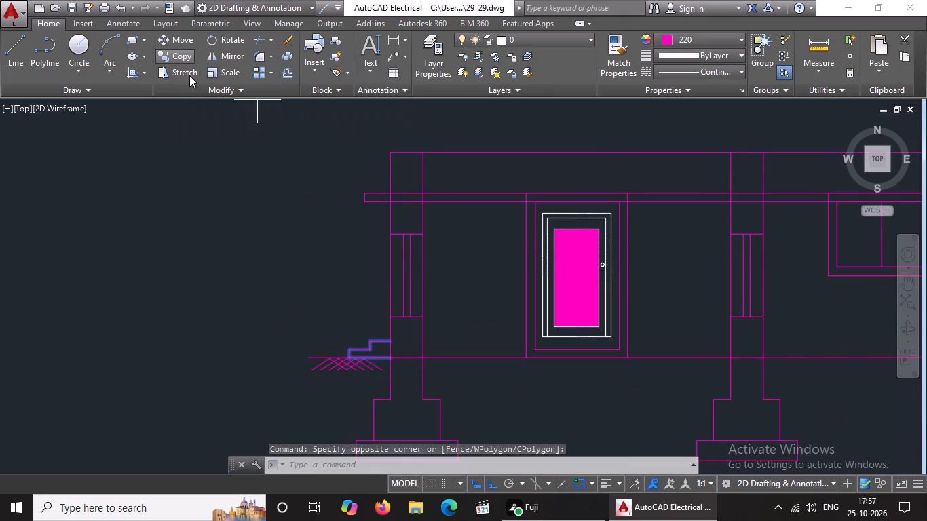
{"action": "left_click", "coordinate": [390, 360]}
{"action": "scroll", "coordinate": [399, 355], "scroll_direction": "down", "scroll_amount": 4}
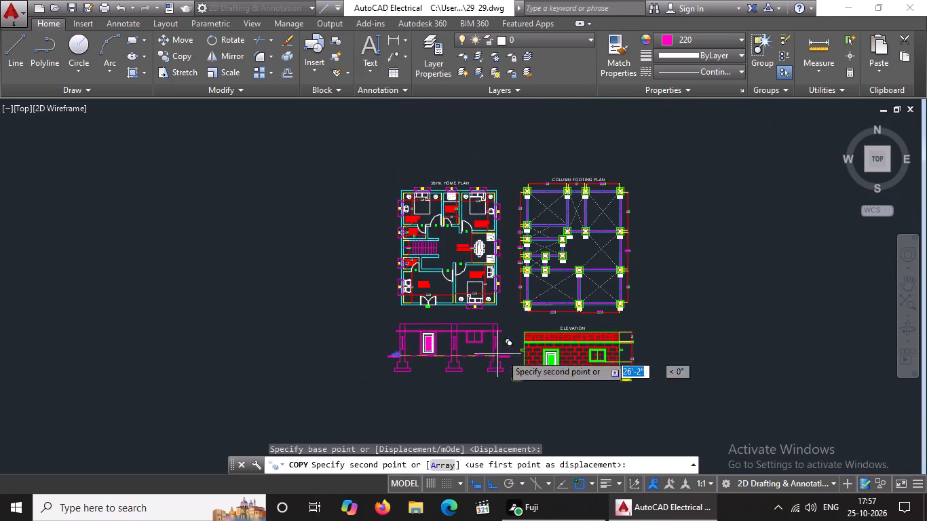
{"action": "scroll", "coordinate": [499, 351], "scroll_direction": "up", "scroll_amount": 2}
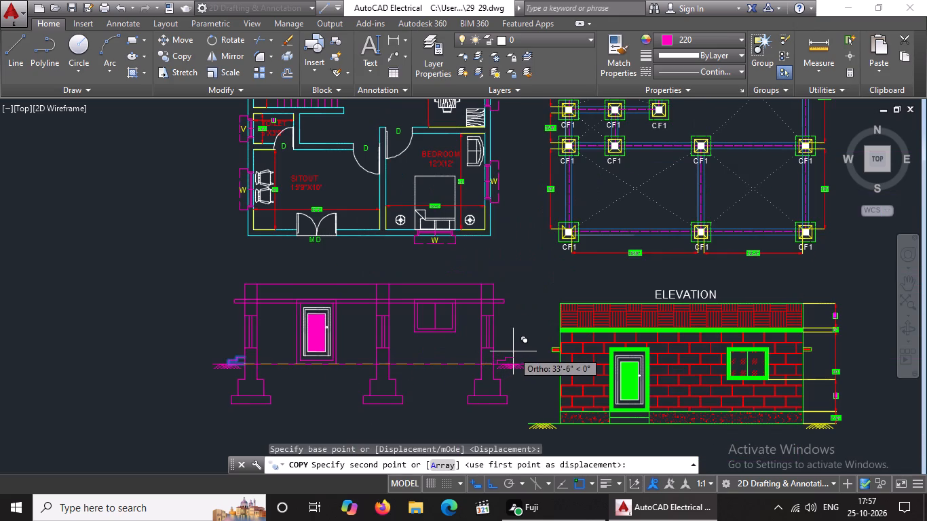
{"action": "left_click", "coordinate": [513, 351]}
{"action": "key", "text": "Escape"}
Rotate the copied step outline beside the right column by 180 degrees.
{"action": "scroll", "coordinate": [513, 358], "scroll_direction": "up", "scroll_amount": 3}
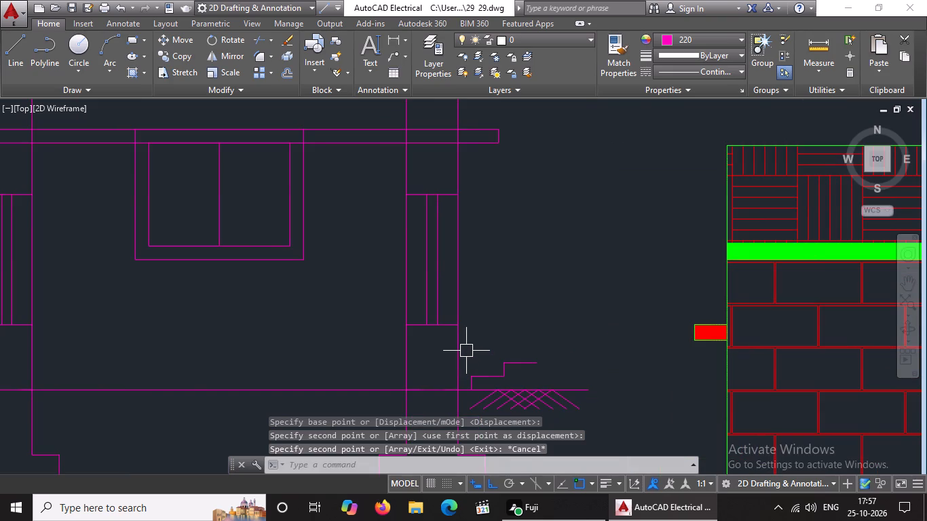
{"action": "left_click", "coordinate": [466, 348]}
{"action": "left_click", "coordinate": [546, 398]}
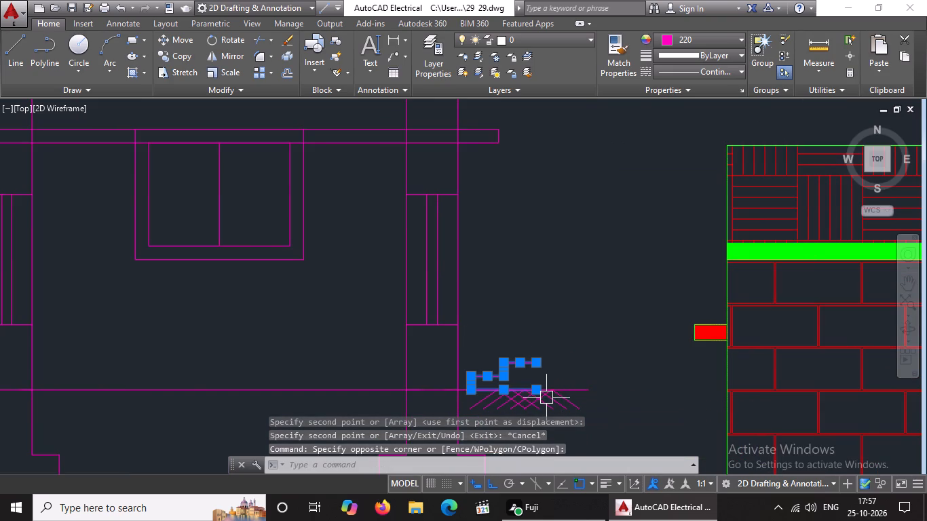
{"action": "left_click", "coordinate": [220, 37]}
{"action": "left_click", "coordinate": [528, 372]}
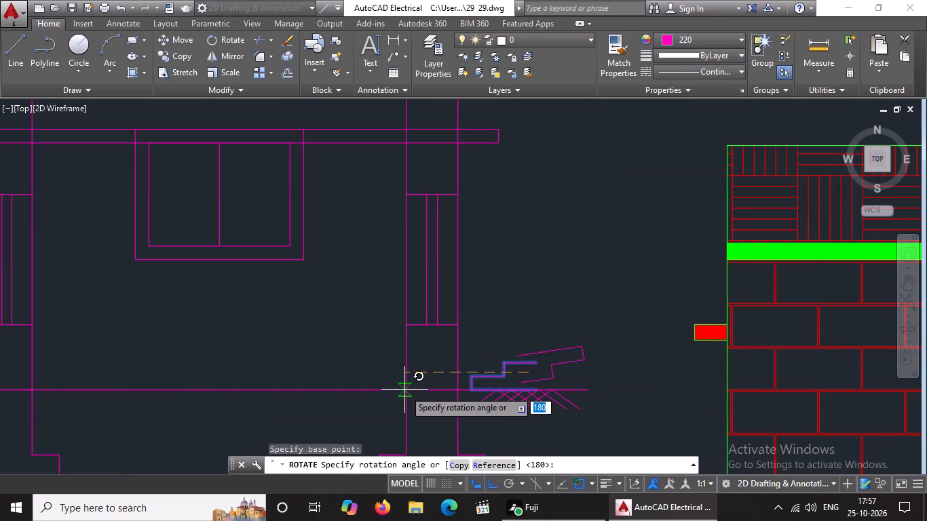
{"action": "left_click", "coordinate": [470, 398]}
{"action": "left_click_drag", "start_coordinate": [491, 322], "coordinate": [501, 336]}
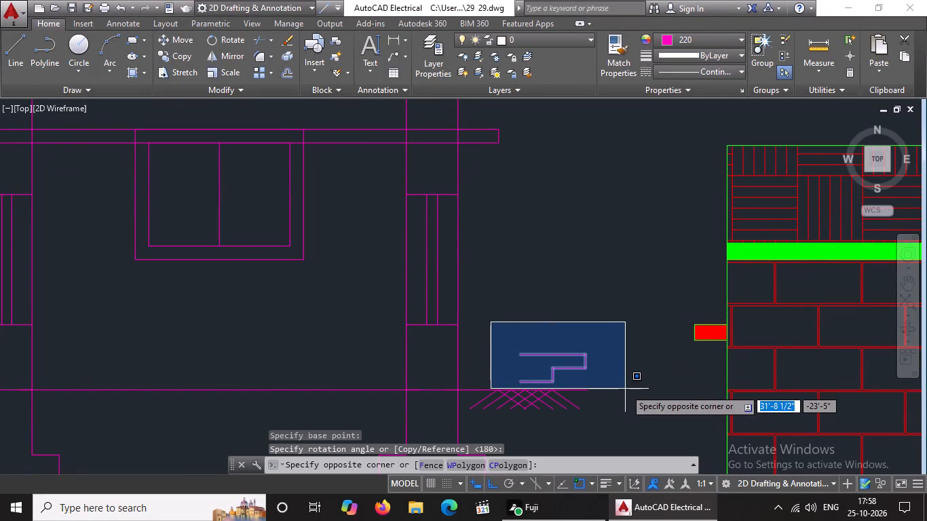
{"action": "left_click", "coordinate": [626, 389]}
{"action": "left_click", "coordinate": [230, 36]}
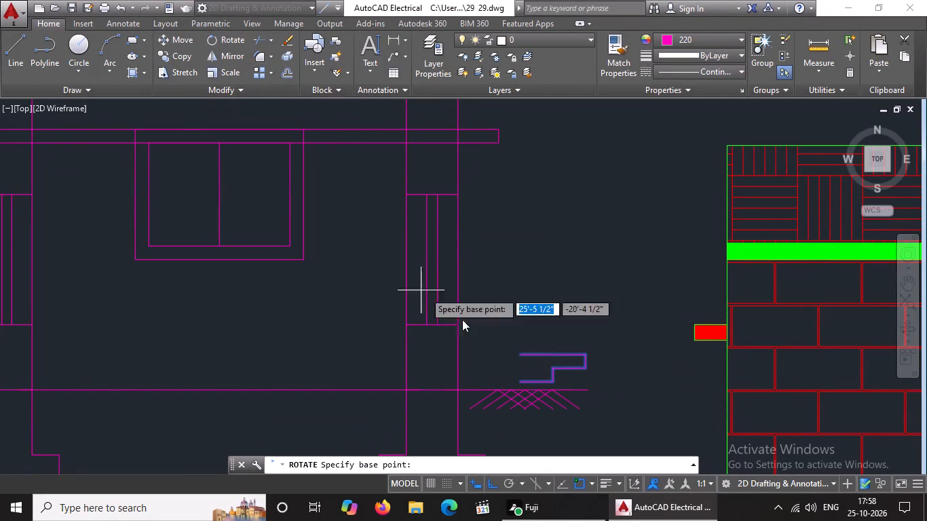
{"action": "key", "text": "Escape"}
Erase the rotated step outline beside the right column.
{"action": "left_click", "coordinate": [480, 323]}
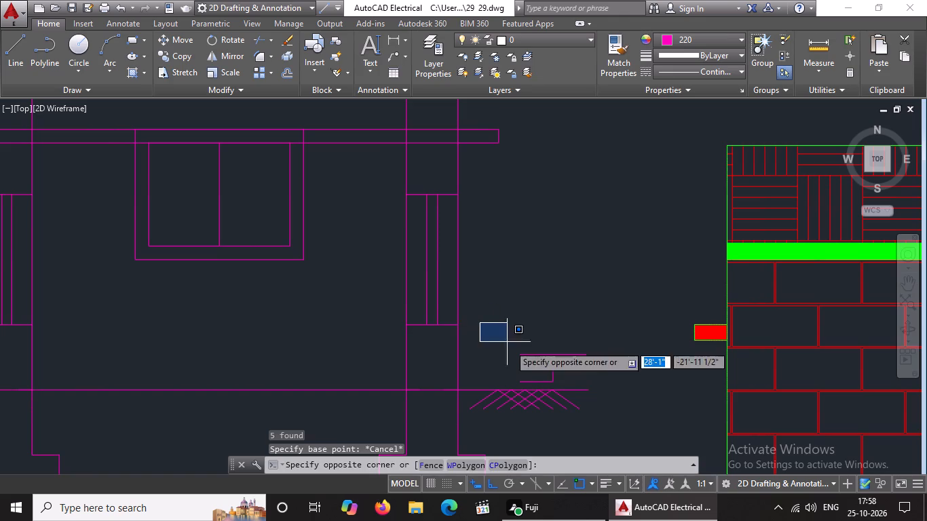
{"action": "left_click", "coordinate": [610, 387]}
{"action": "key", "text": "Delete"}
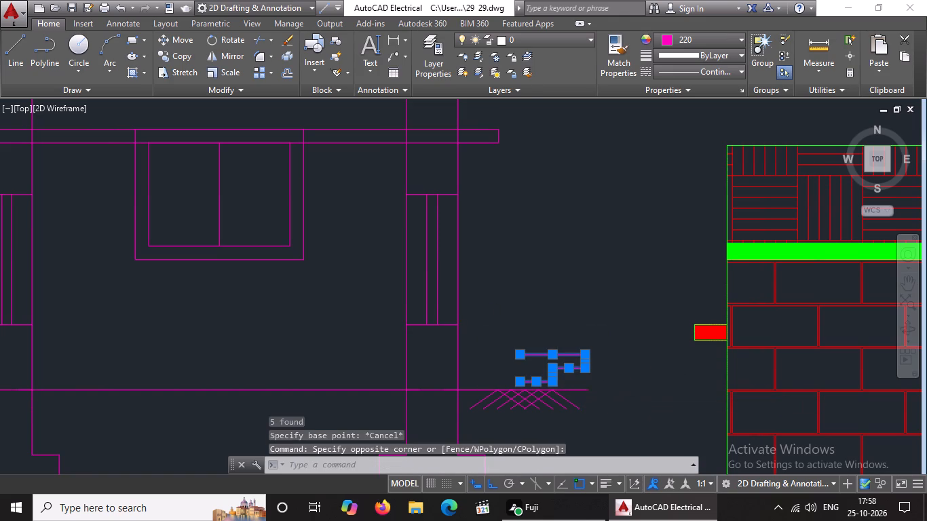
Draw two entrance steps against the right column's outer face at ground level, with a 2' base, 5" risers and 1' treads.
{"action": "left_click", "coordinate": [10, 60]}
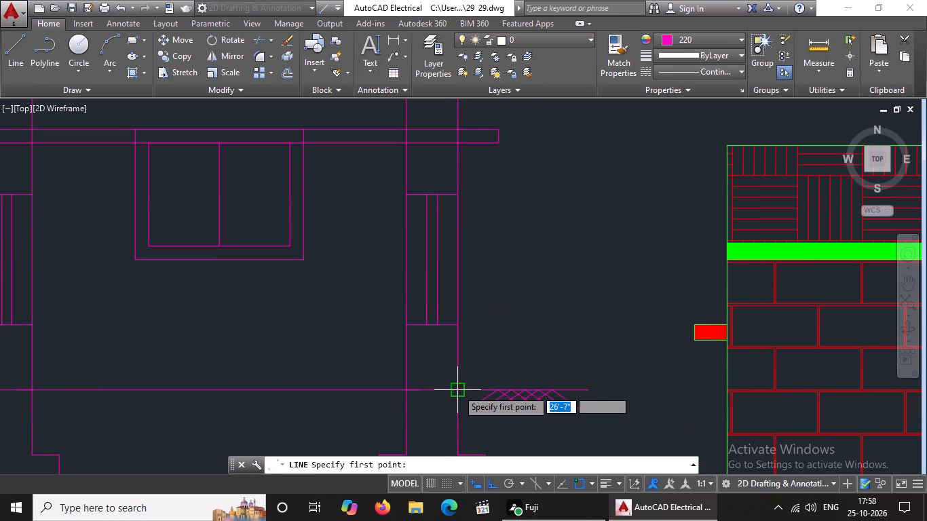
{"action": "left_click_drag", "start_coordinate": [457, 388], "coordinate": [467, 386]}
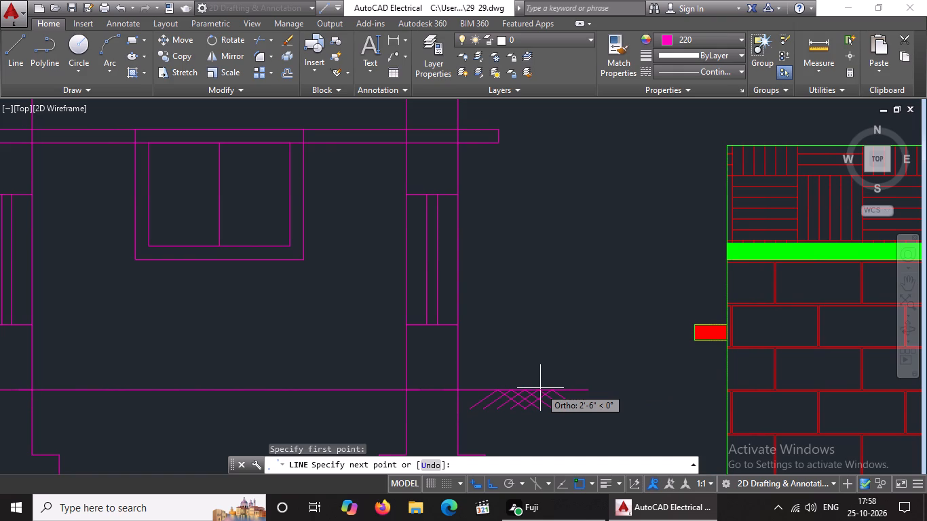
{"action": "type", "text": "2'"}
{"action": "key", "text": "Return"}
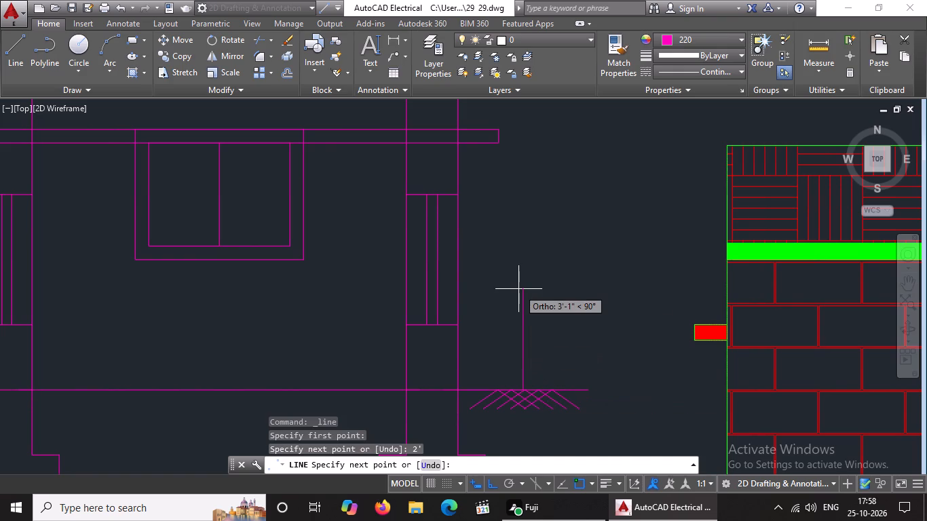
{"action": "type", "text": "5\""}
{"action": "key", "text": "Return"}
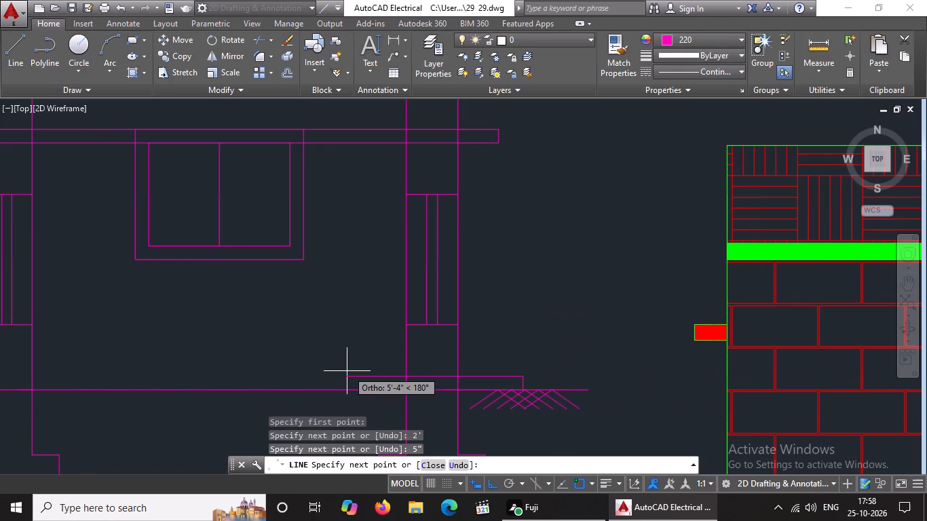
{"action": "scroll", "coordinate": [407, 349], "scroll_direction": "down", "scroll_amount": 2}
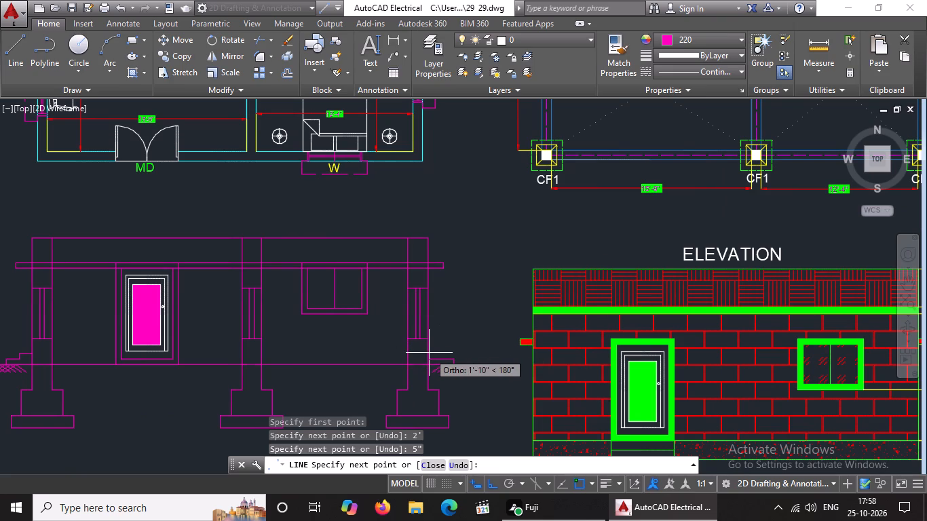
{"action": "type", "text": "1'"}
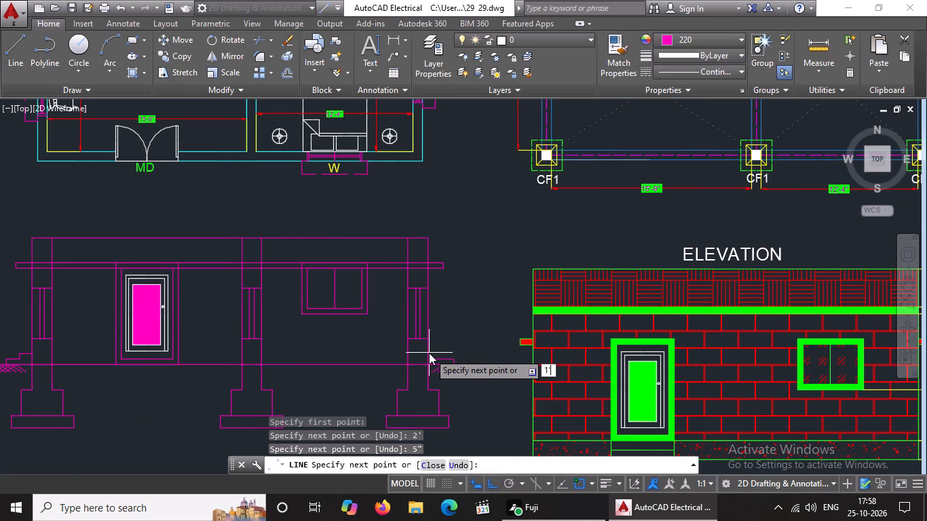
{"action": "key", "text": "Return"}
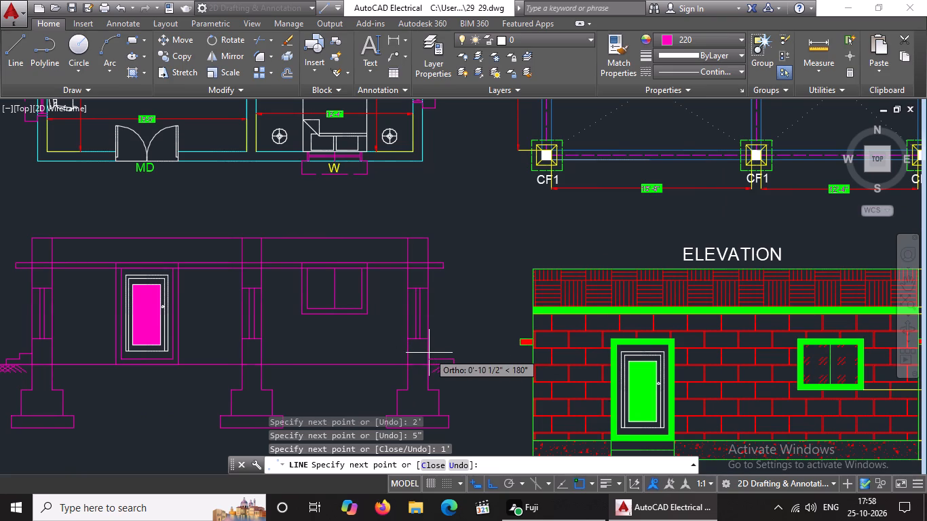
{"action": "type", "text": "5\""}
{"action": "key", "text": "Return"}
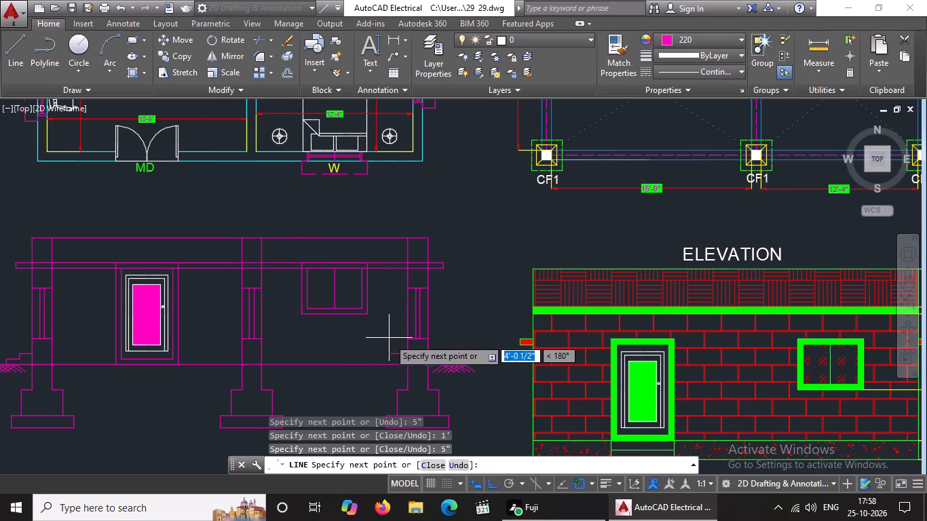
{"action": "scroll", "coordinate": [436, 343], "scroll_direction": "up", "scroll_amount": 2}
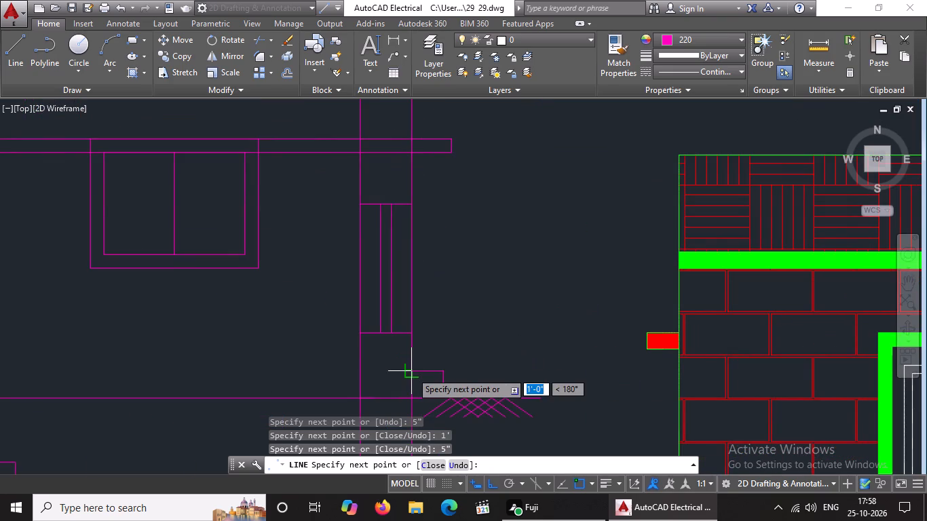
{"action": "left_click", "coordinate": [411, 372]}
{"action": "key", "text": "Escape"}
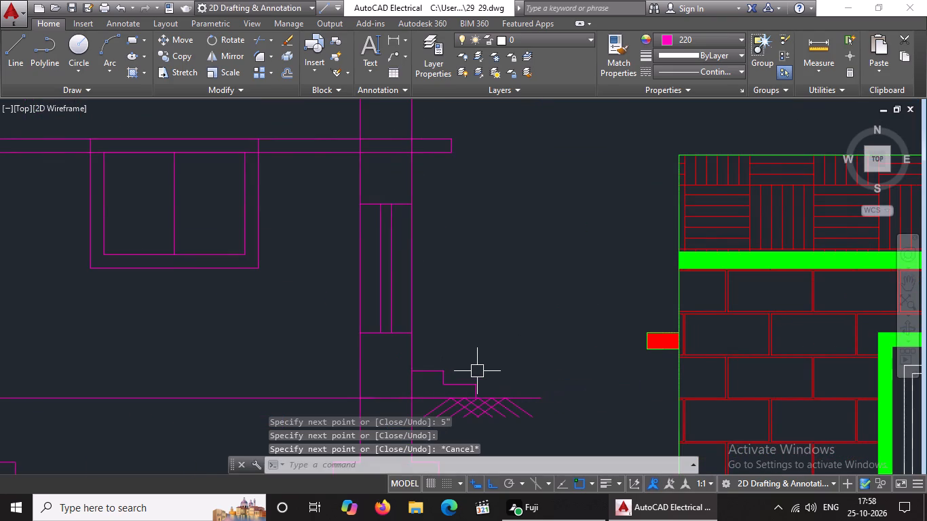
Copy the ELEVATION title from the elevation drawing to just above the magenta section, with Ortho off.
{"action": "scroll", "coordinate": [477, 371], "scroll_direction": "down", "scroll_amount": 2}
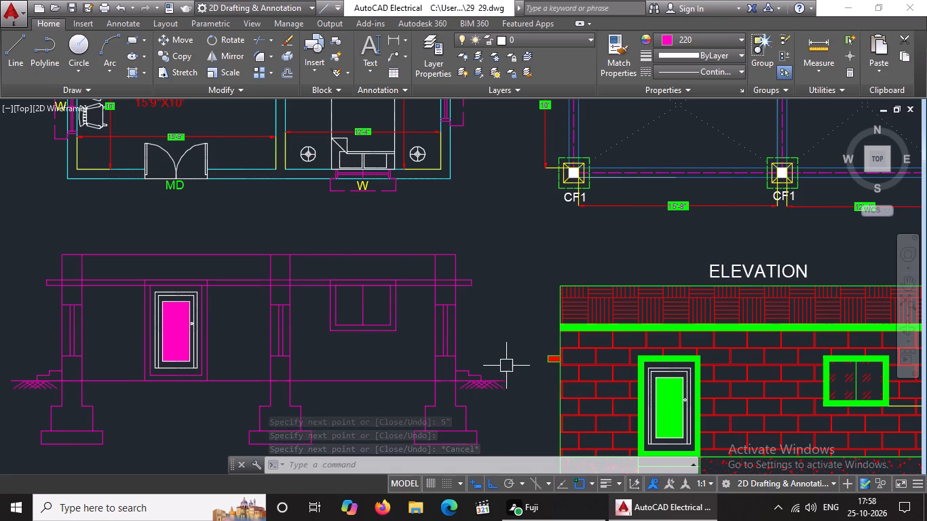
{"action": "key", "text": "Escape"}
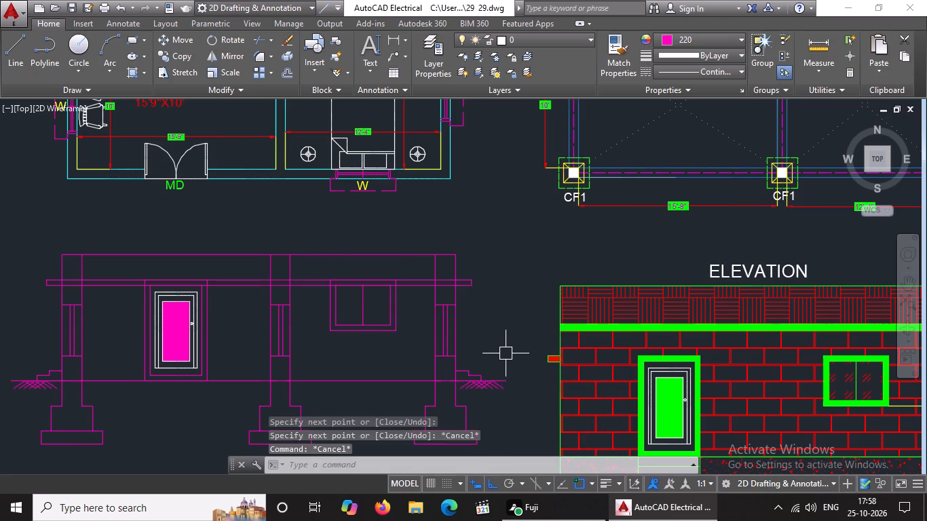
{"action": "scroll", "coordinate": [506, 349], "scroll_direction": "down", "scroll_amount": 1}
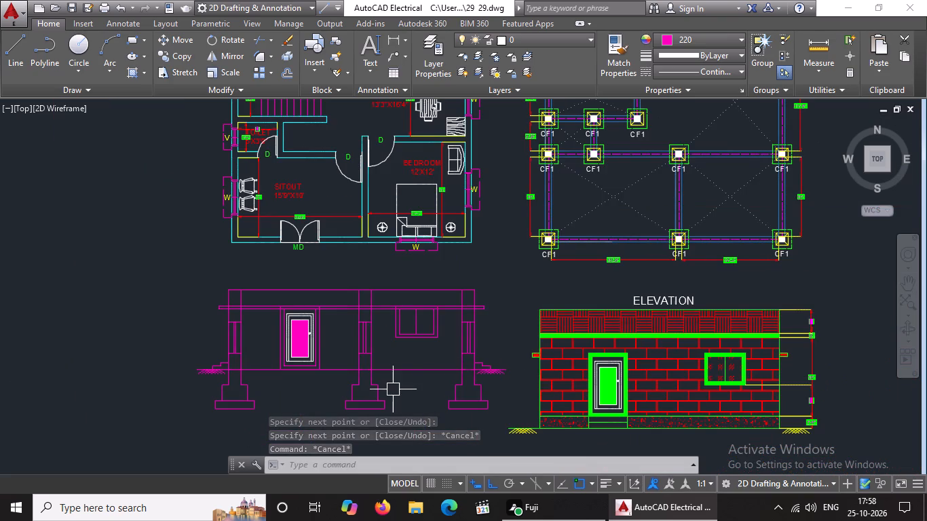
{"action": "middle_click_drag", "start_coordinate": [421, 359], "coordinate": [432, 345]}
{"action": "scroll", "coordinate": [463, 308], "scroll_direction": "down", "scroll_amount": 1}
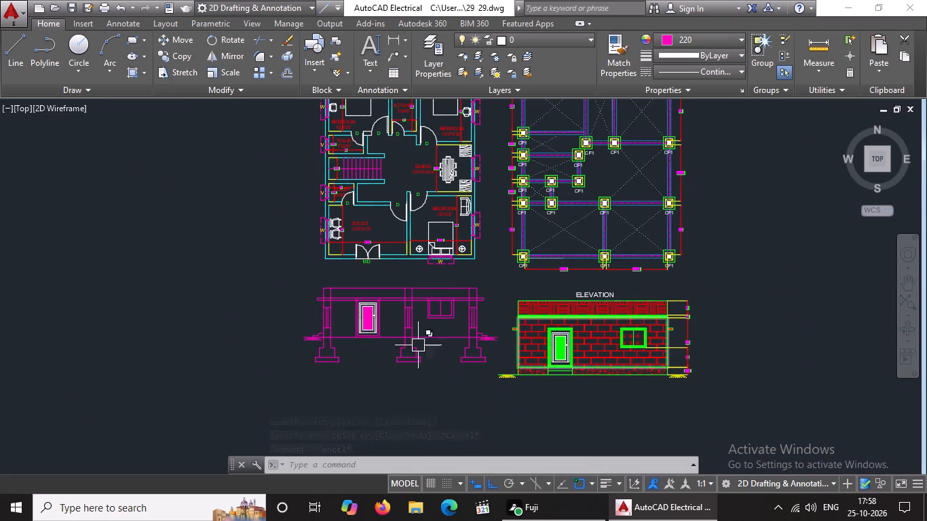
{"action": "scroll", "coordinate": [607, 305], "scroll_direction": "up", "scroll_amount": 1}
{"action": "left_click", "coordinate": [584, 286]}
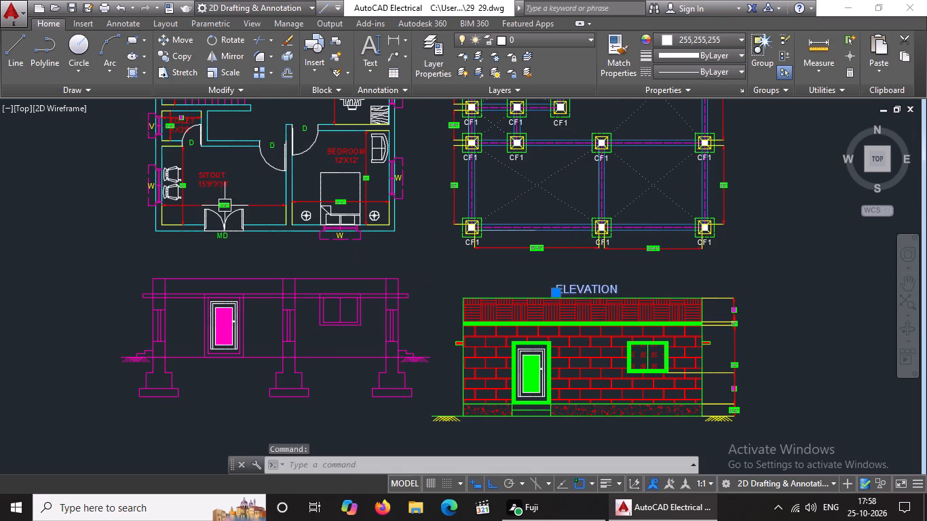
{"action": "left_click", "coordinate": [185, 54]}
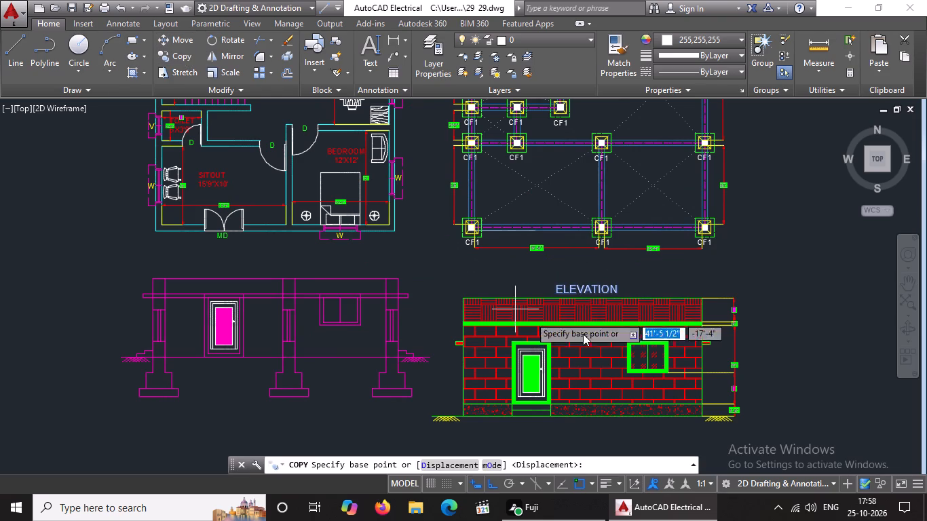
{"action": "left_click", "coordinate": [585, 290]}
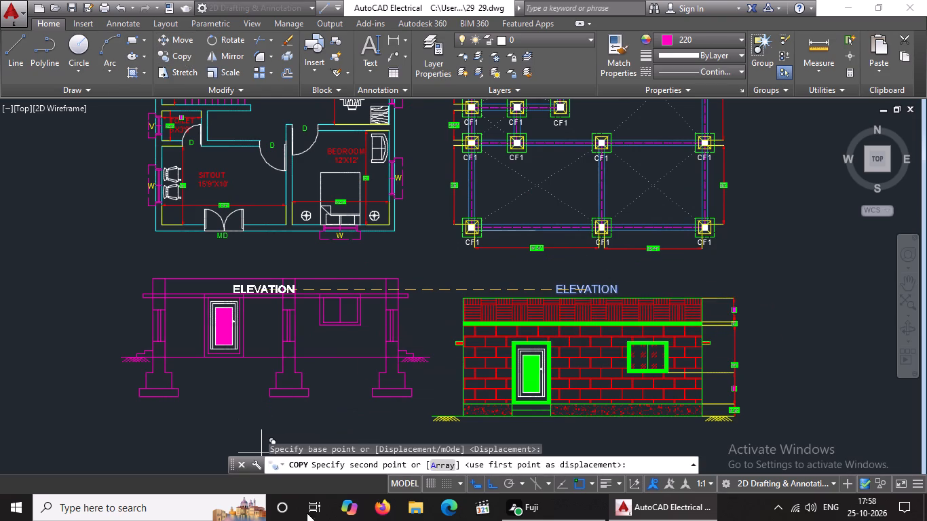
{"action": "left_click", "coordinate": [491, 483]}
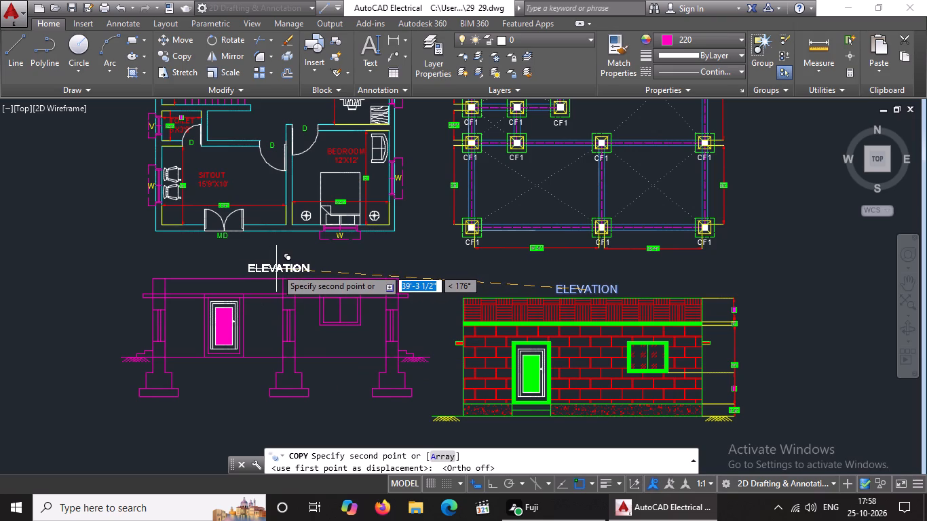
{"action": "left_click", "coordinate": [276, 271]}
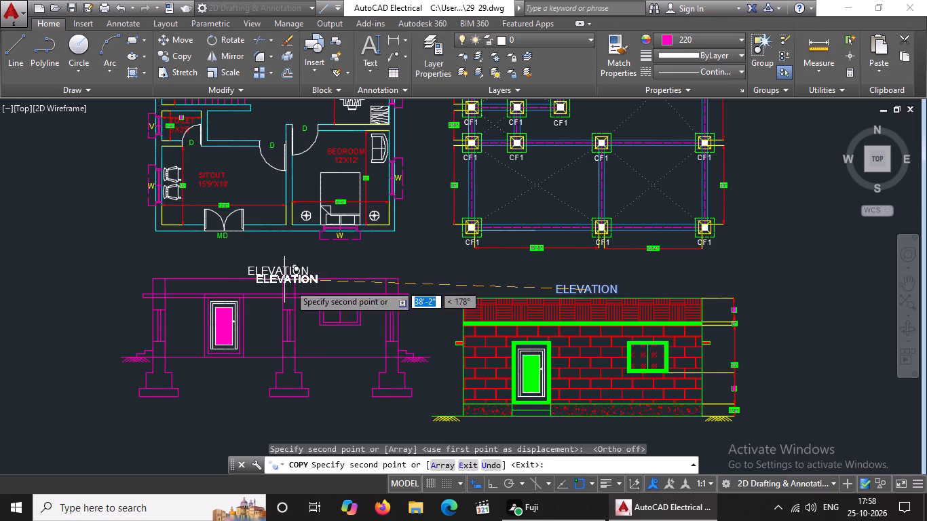
{"action": "key", "text": "Escape"}
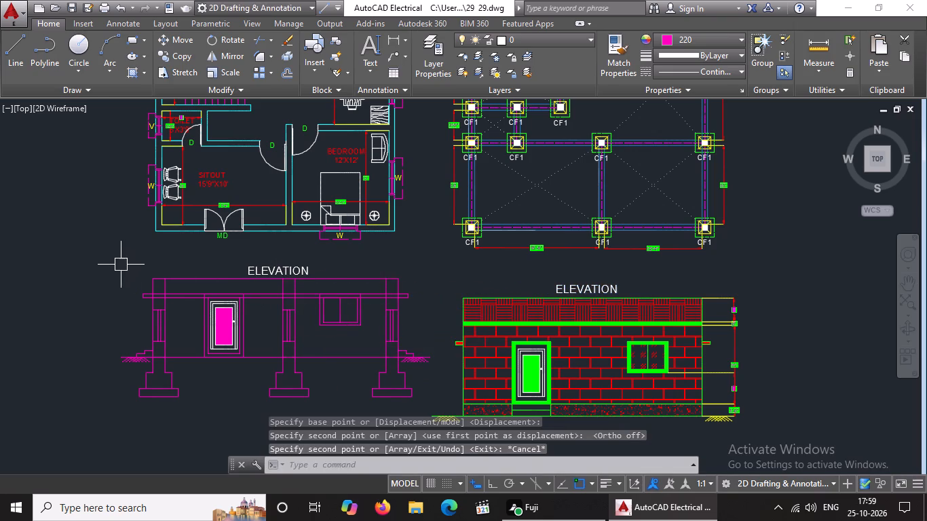
Move the whole magenta section together with its copied title down by about 1'-4".
{"action": "left_click", "coordinate": [100, 254]}
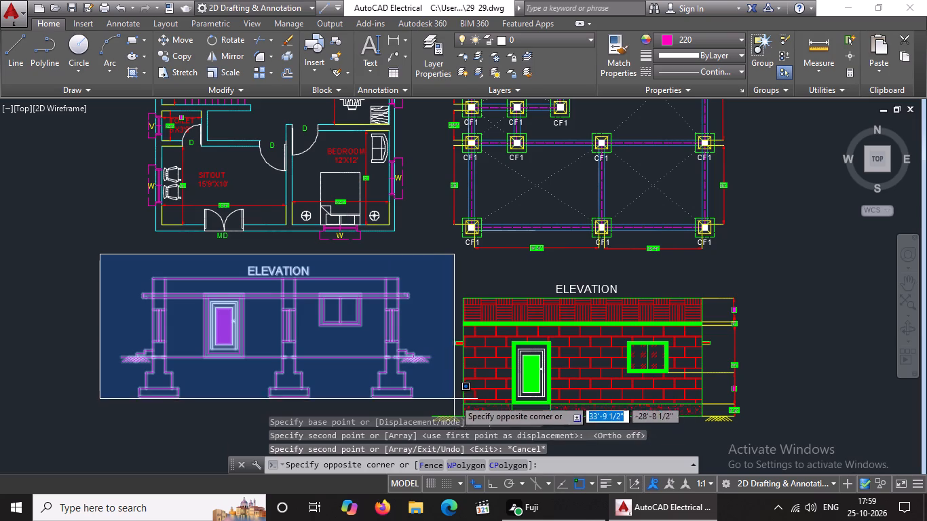
{"action": "left_click", "coordinate": [437, 408]}
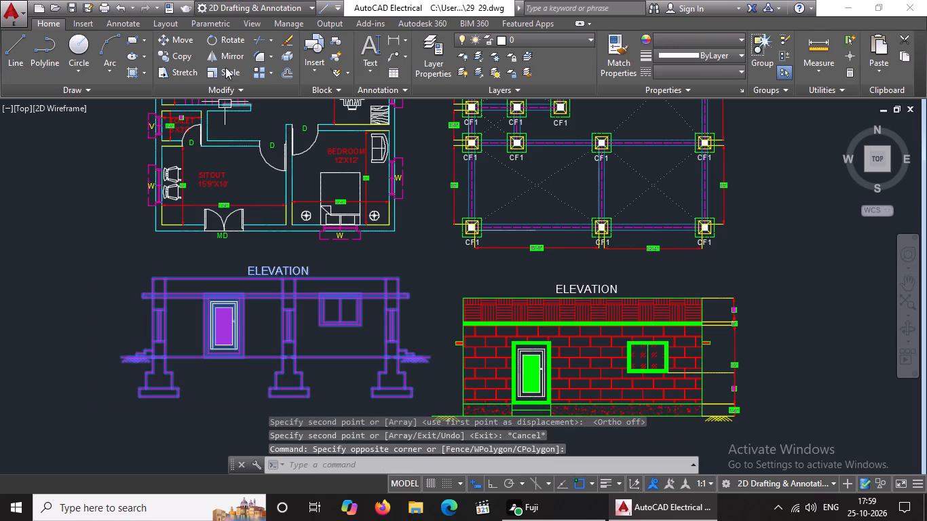
{"action": "left_click", "coordinate": [180, 39]}
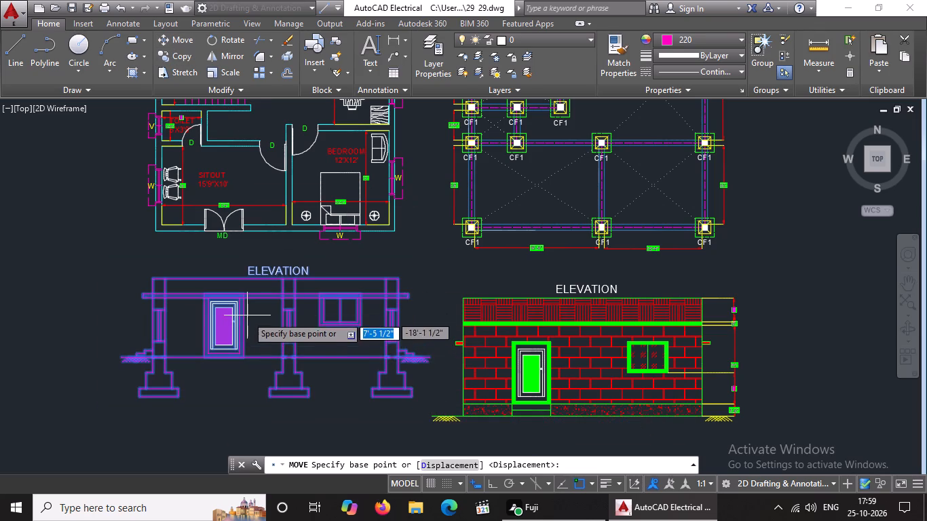
{"action": "left_click", "coordinate": [252, 324]}
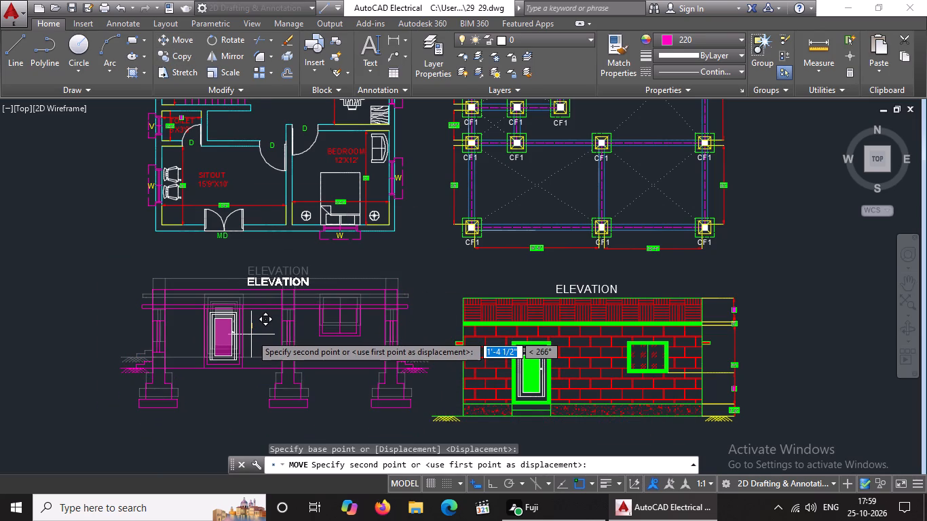
{"action": "left_click", "coordinate": [251, 334]}
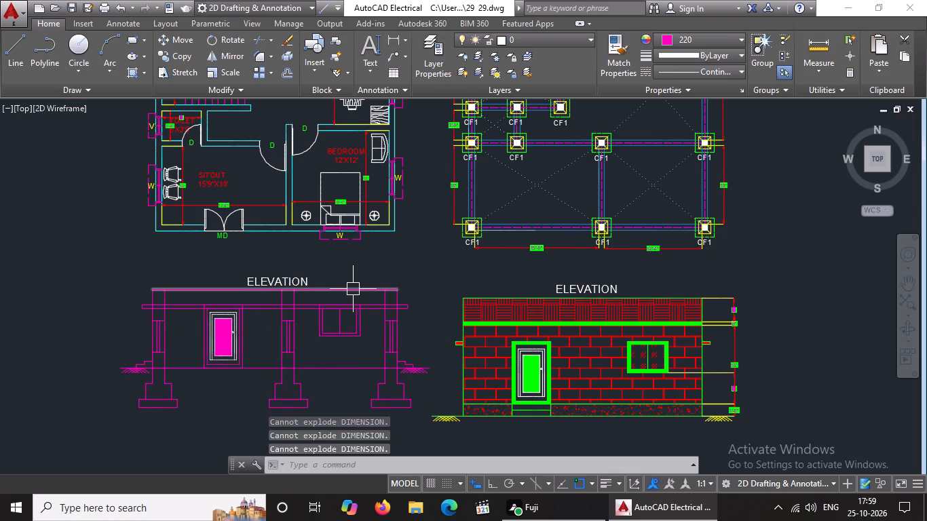
{"action": "key", "text": "Escape"}
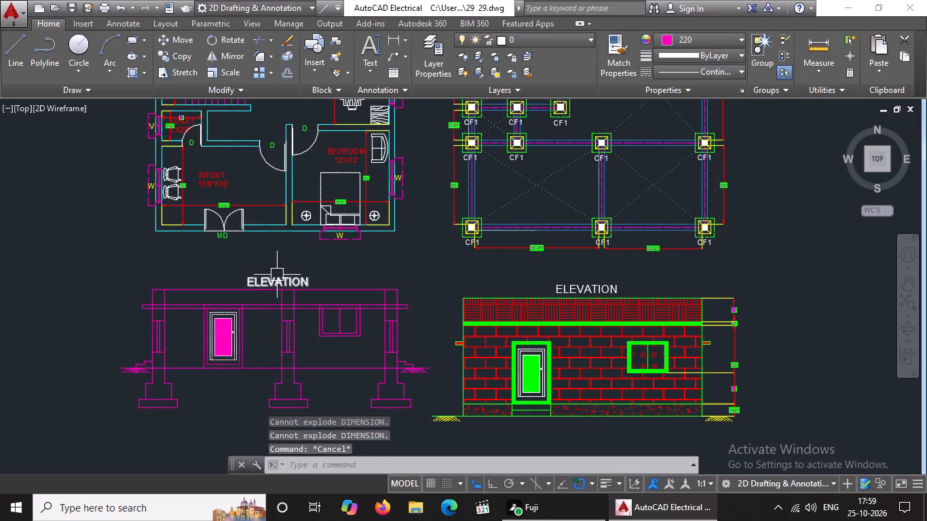
Shift the copied title slightly upward, clear of the section's top line.
{"action": "left_click", "coordinate": [286, 281]}
{"action": "left_click", "coordinate": [248, 284]}
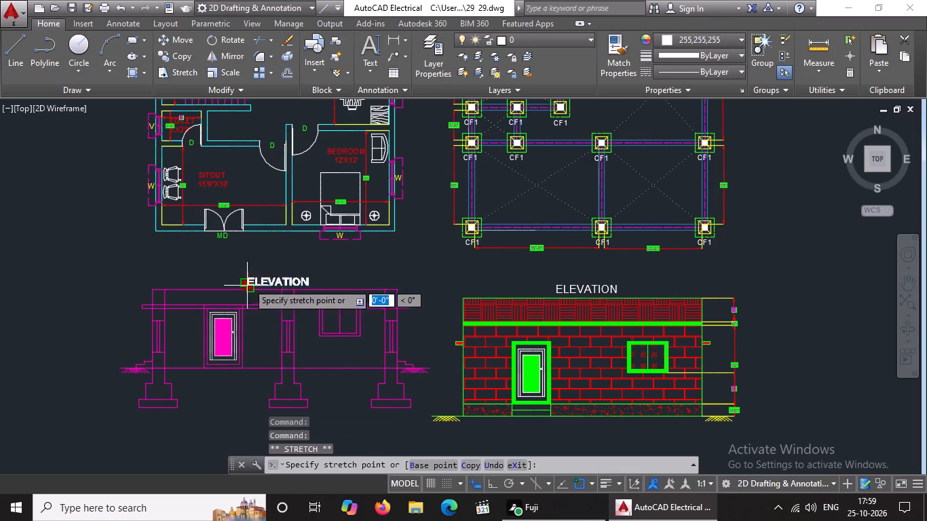
{"action": "left_click", "coordinate": [248, 279]}
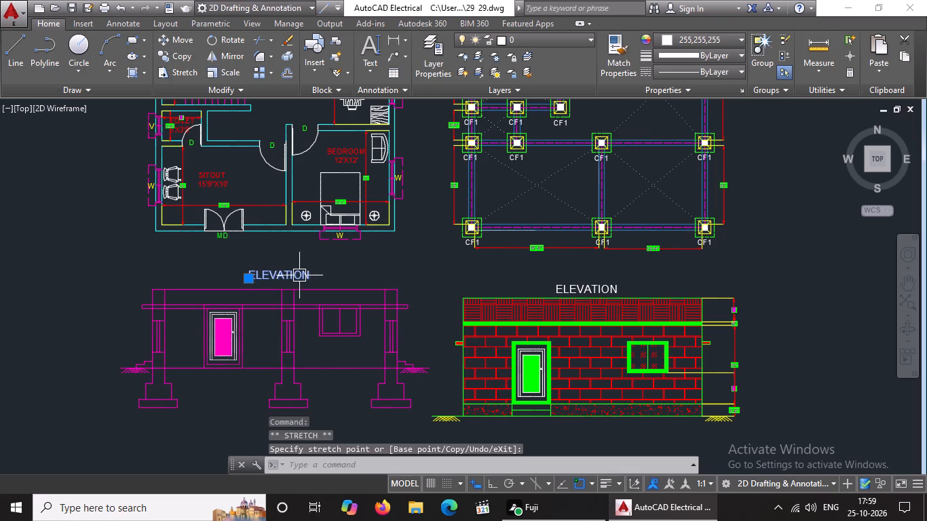
{"action": "key", "text": "Escape"}
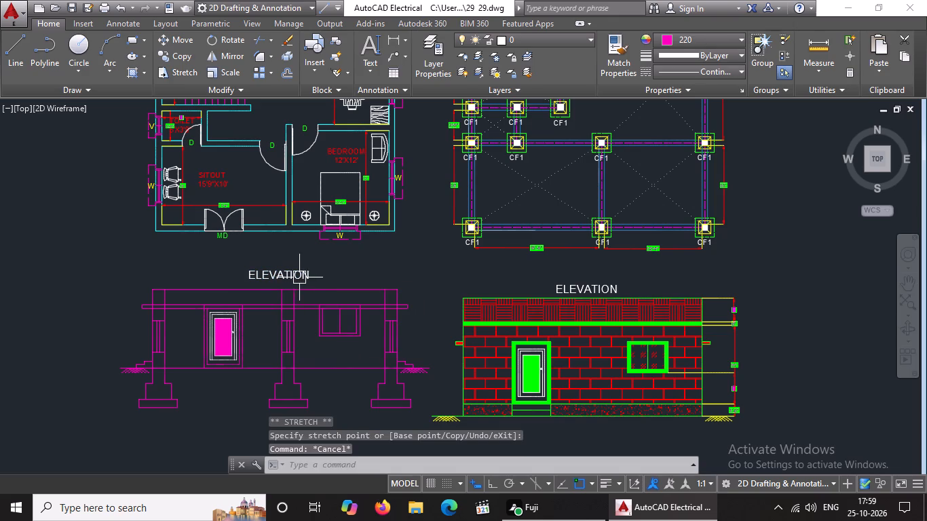
Change the copied title above the magenta section to SECTION.
{"action": "double_click", "coordinate": [304, 274]}
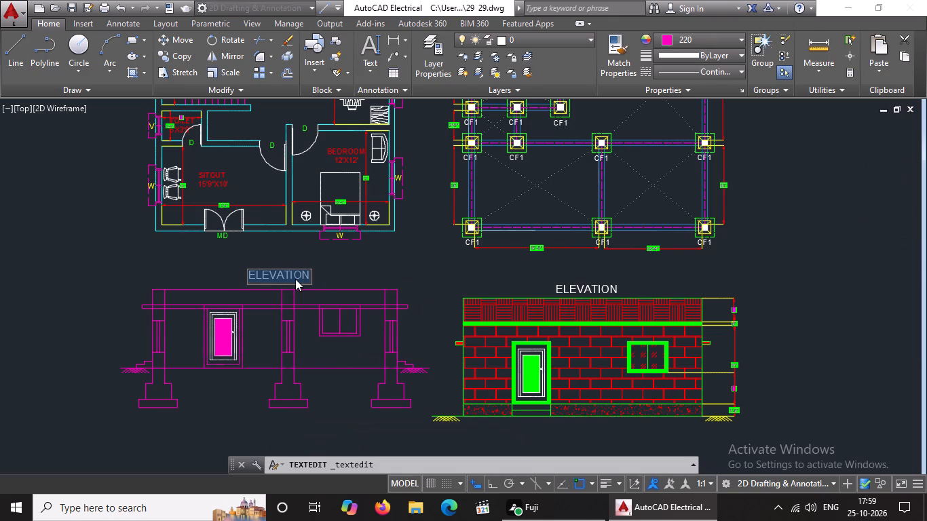
{"action": "key", "text": "BackSpace"}
{"action": "key", "text": "BackSpace"}
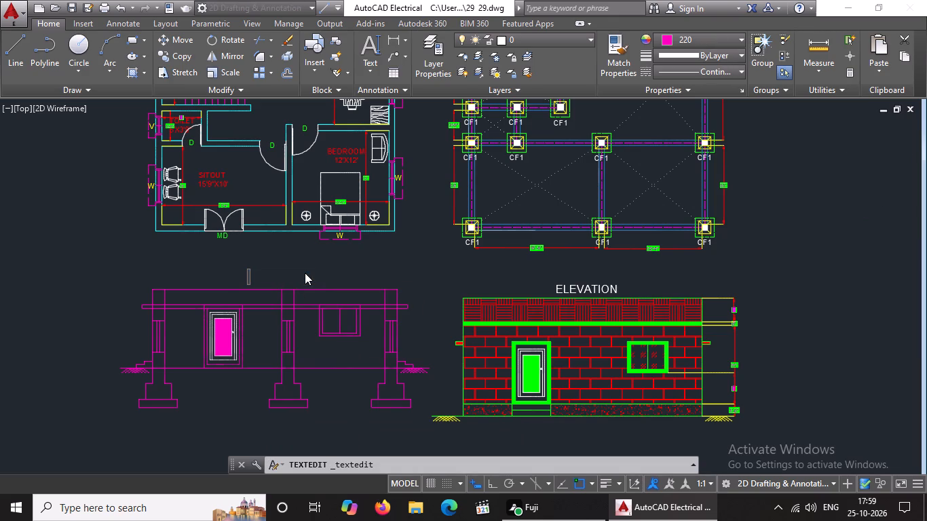
{"action": "type", "text": "SECTION"}
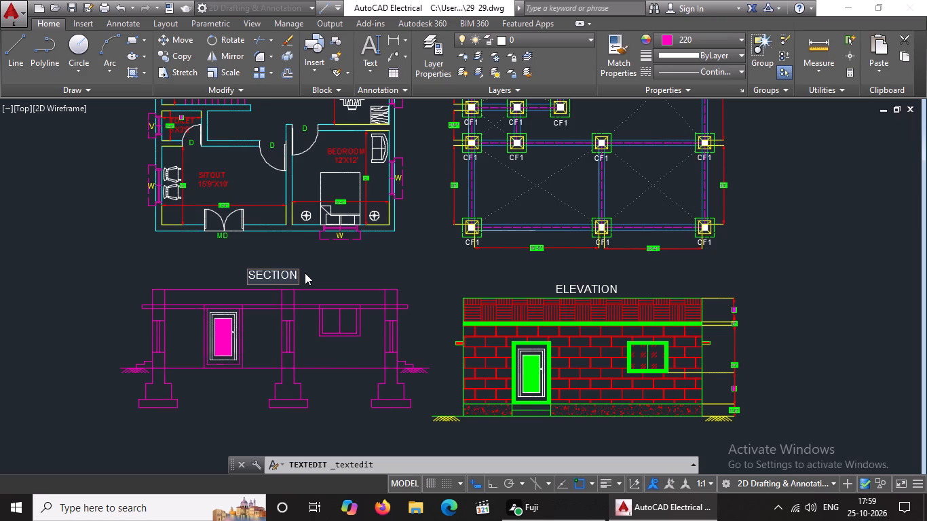
{"action": "left_click", "coordinate": [307, 272]}
Shift the ELEVATION title above the brick elevation slightly up and to the right.
{"action": "left_click", "coordinate": [591, 287]}
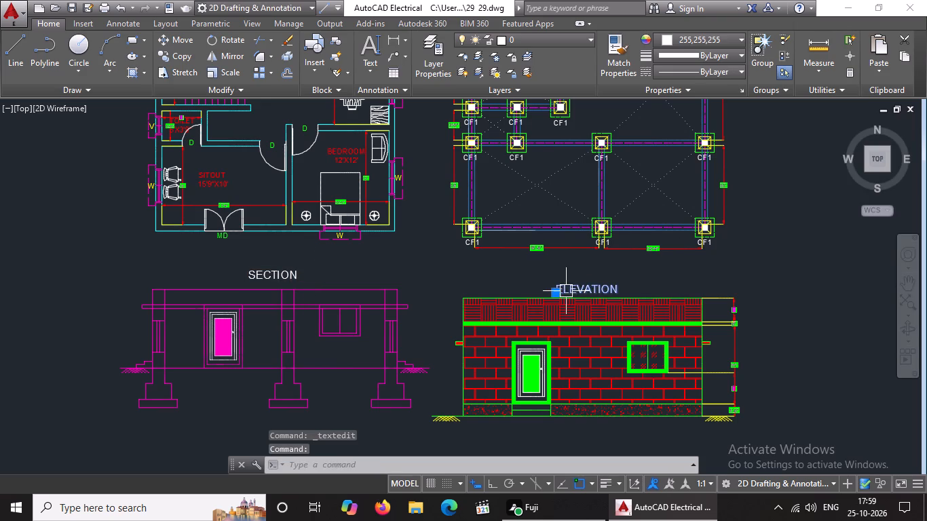
{"action": "left_click", "coordinate": [558, 292]}
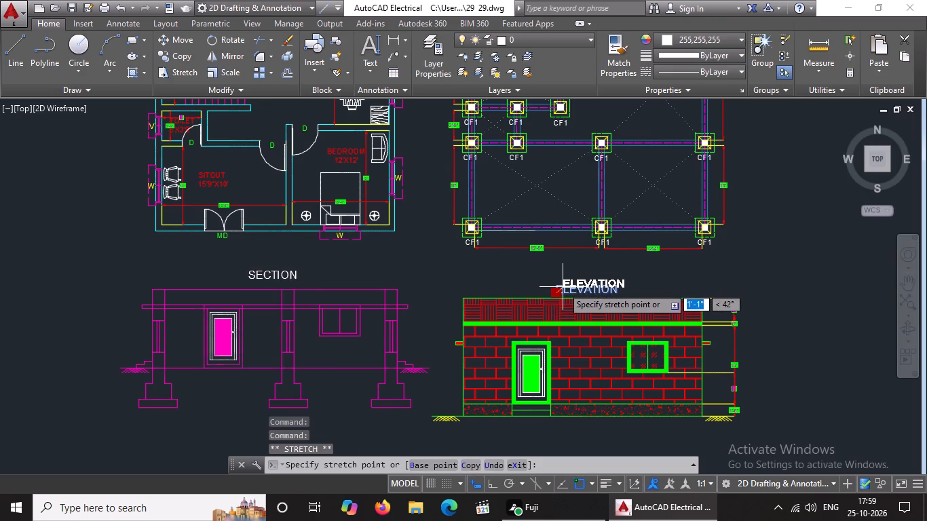
{"action": "left_click", "coordinate": [563, 289]}
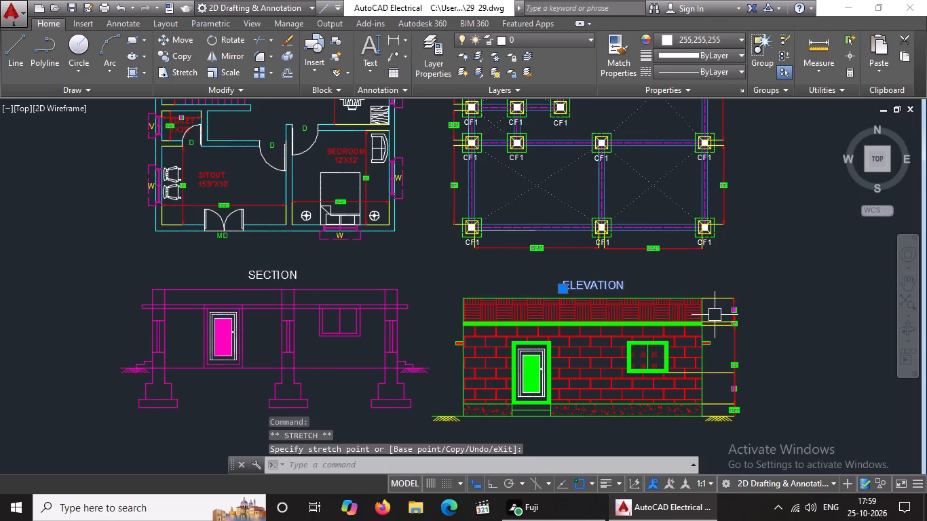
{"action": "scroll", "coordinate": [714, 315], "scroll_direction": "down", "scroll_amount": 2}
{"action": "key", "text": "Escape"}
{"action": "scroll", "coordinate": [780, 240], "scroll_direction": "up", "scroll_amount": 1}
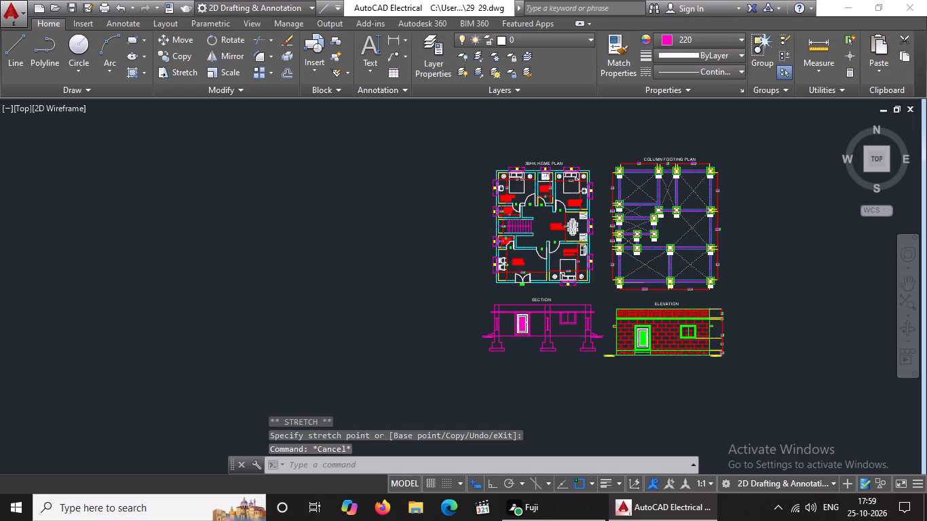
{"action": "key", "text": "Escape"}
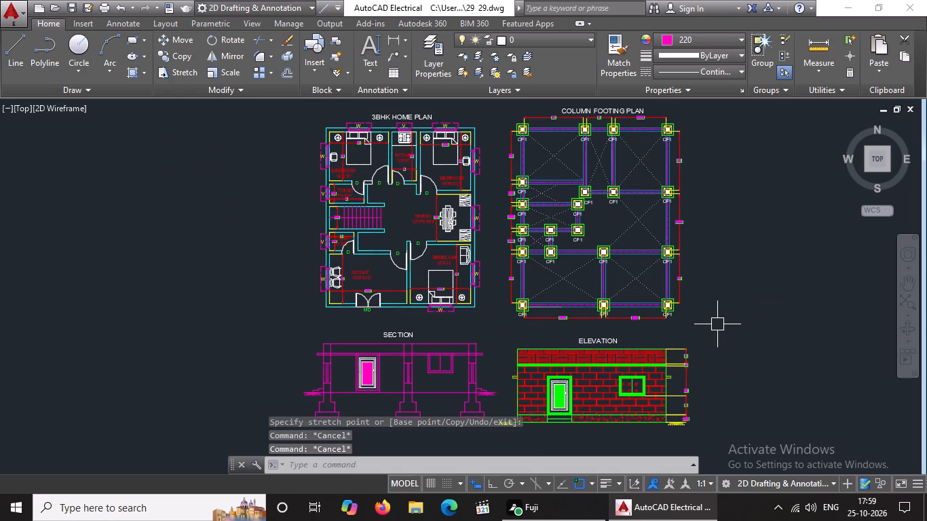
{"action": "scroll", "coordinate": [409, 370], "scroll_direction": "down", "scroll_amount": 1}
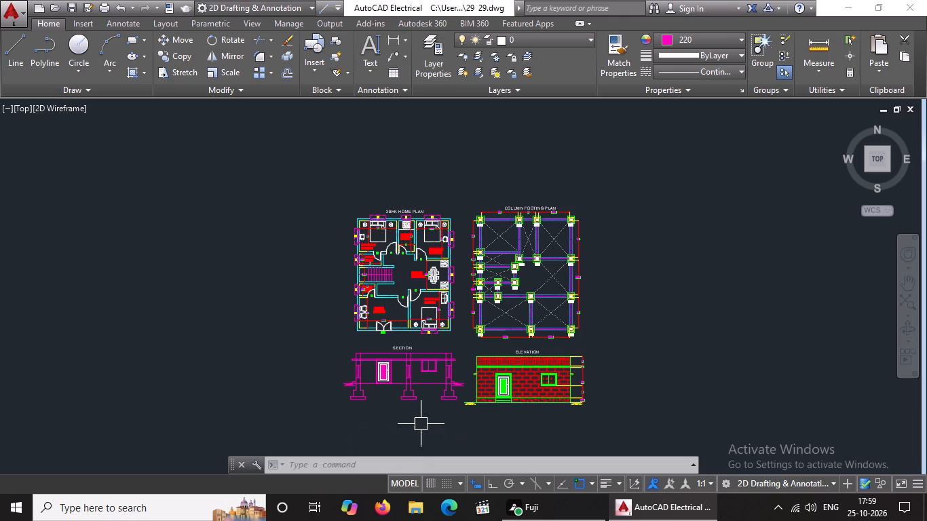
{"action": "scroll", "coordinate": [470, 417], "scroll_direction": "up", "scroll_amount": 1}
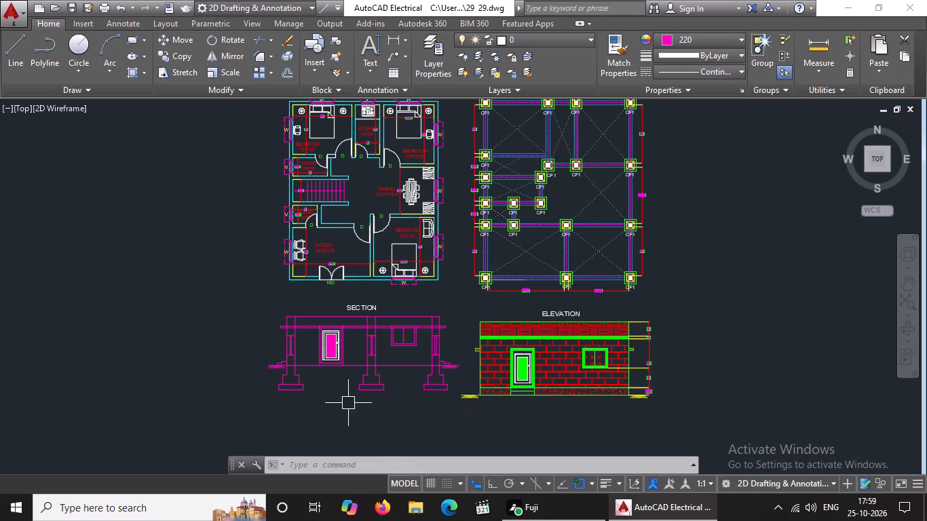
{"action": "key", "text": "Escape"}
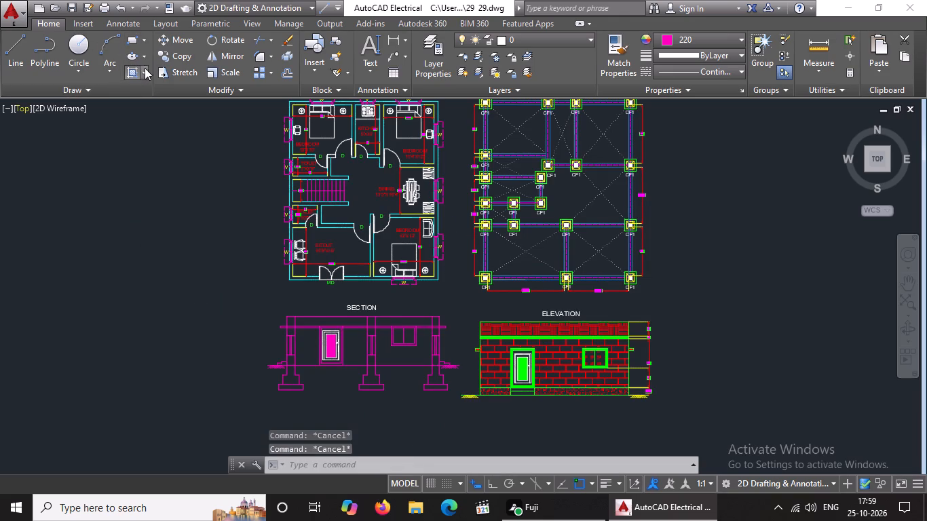
Hatch the three stepped footings below the section's ground line with the GOST_GROUND pattern at scale 2.
{"action": "left_click", "coordinate": [146, 66]}
{"action": "left_click", "coordinate": [149, 95]}
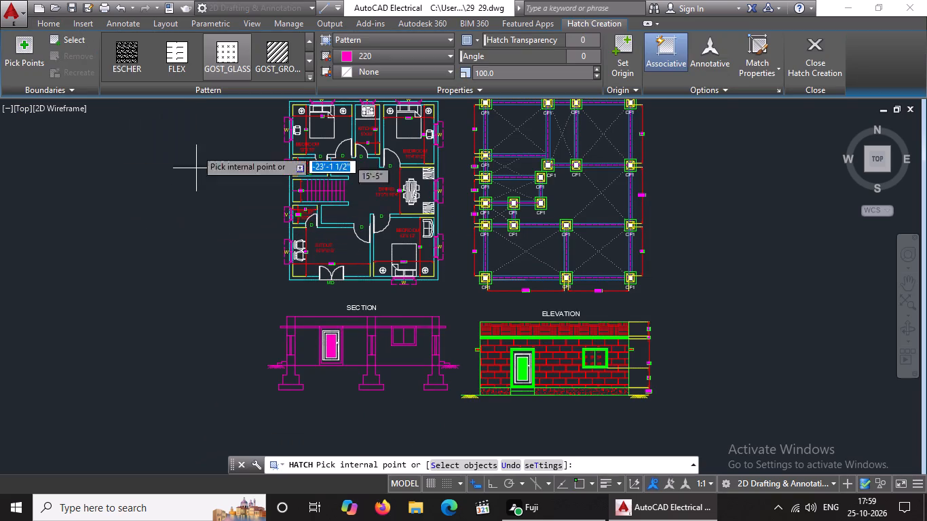
{"action": "left_click", "coordinate": [277, 56]}
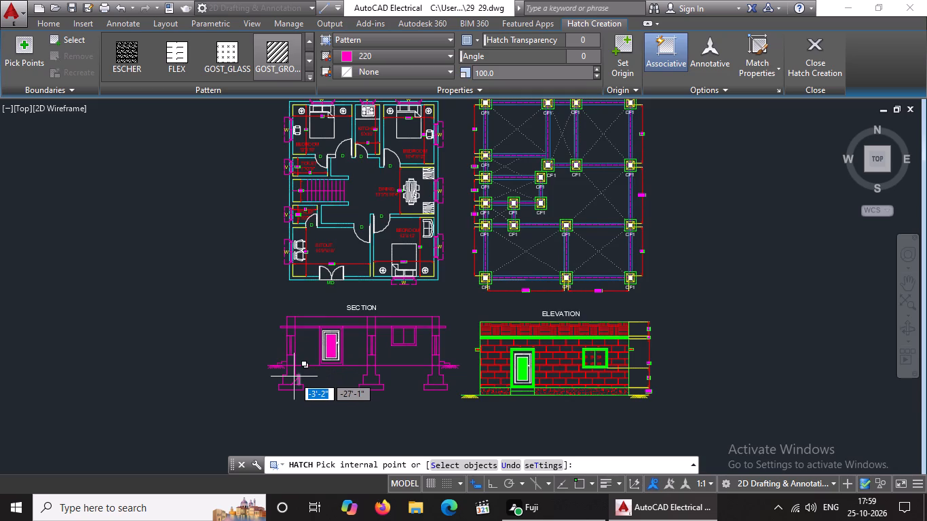
{"action": "scroll", "coordinate": [294, 377], "scroll_direction": "up", "scroll_amount": 2}
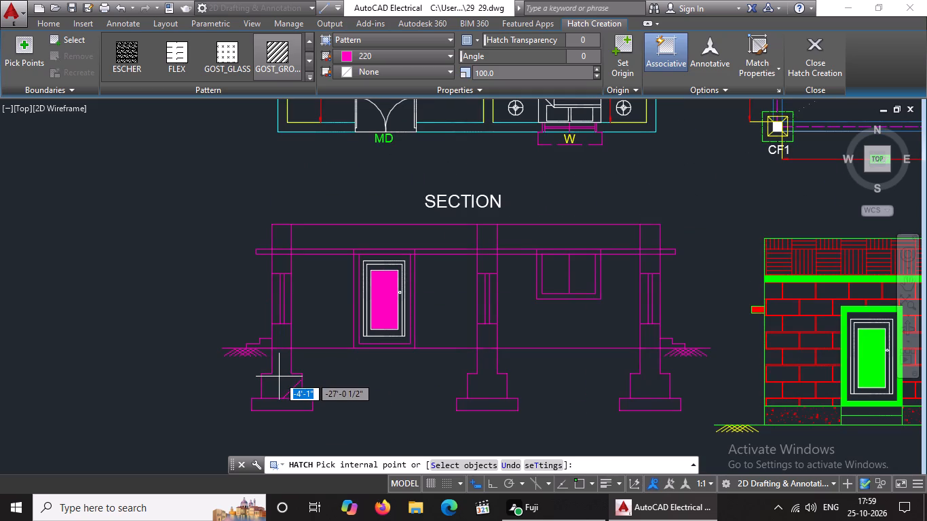
{"action": "left_click", "coordinate": [279, 377]}
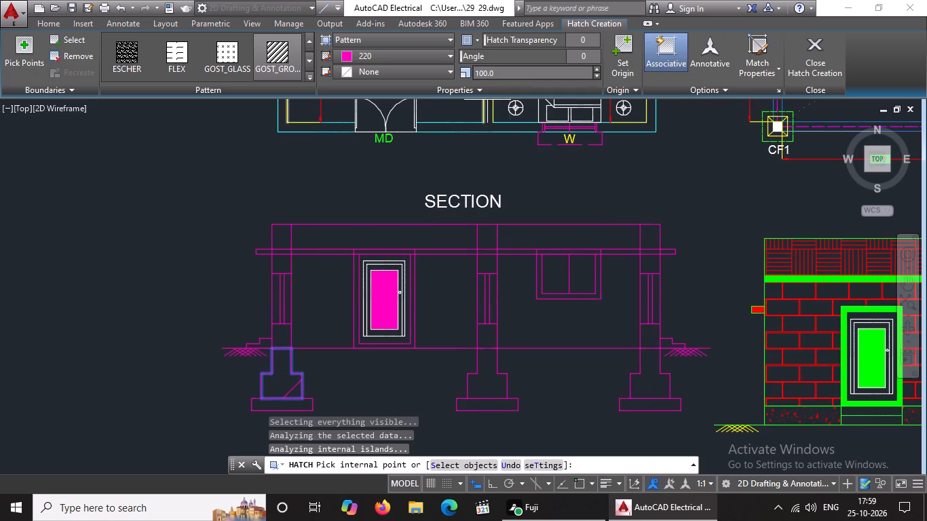
{"action": "left_click", "coordinate": [509, 74]}
{"action": "key", "text": "BackSpace"}
{"action": "key", "text": "BackSpace"}
{"action": "key", "text": "2"}
{"action": "key", "text": "Return"}
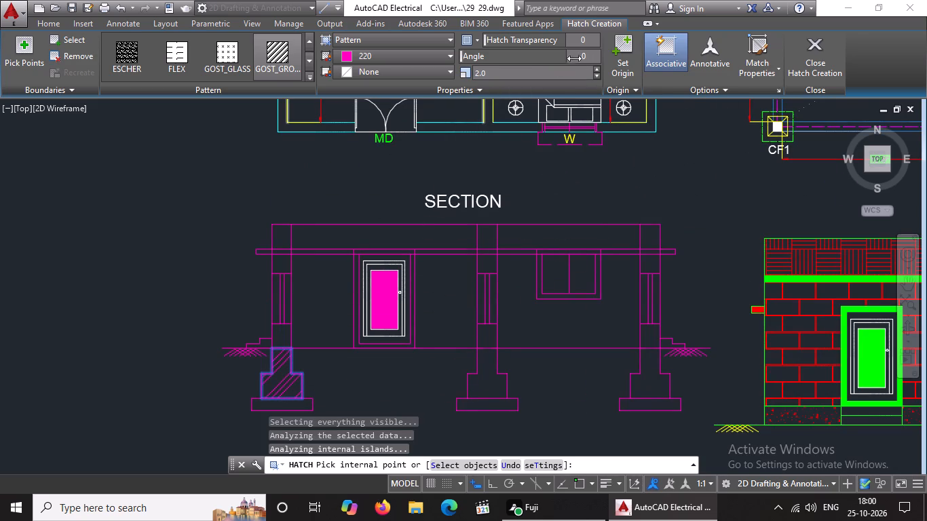
{"action": "left_click", "coordinate": [483, 388]}
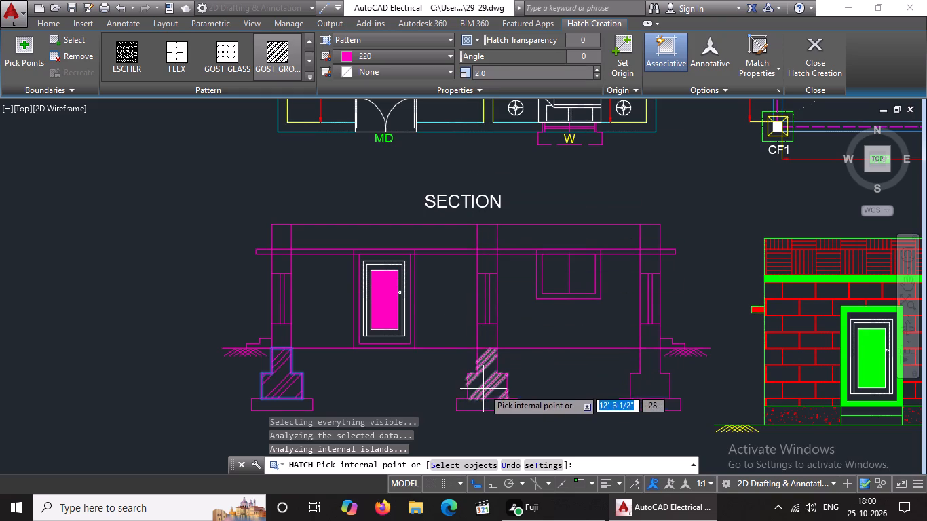
{"action": "left_click", "coordinate": [649, 381]}
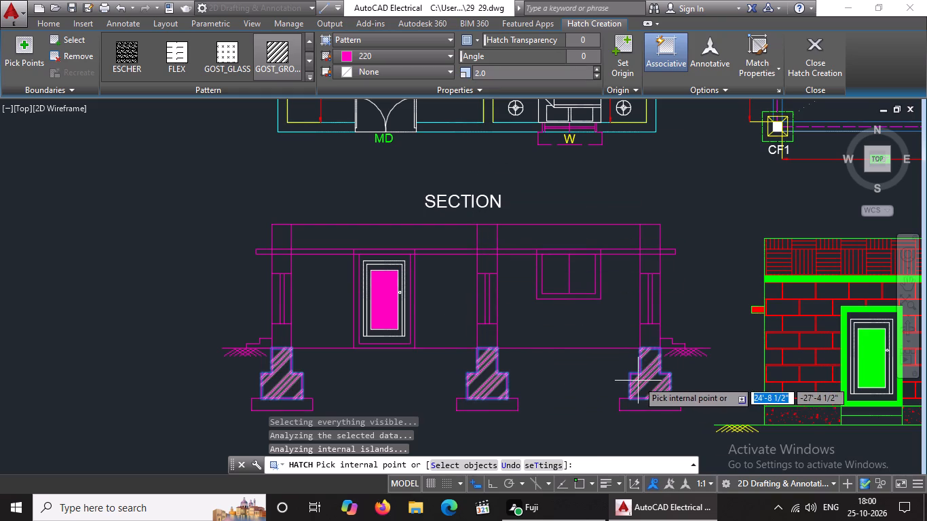
Set the scale of the footing hatch to 1.
{"action": "left_click", "coordinate": [495, 72]}
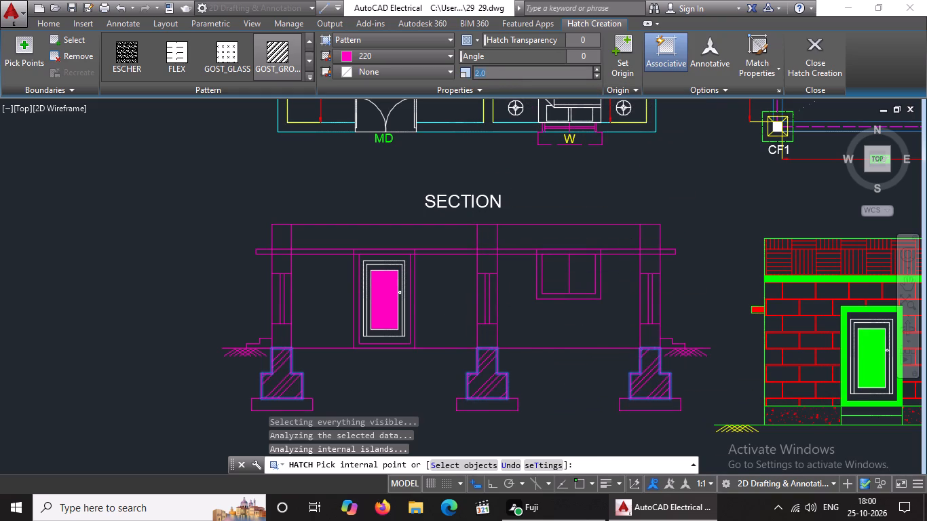
{"action": "key", "text": "BackSpace"}
{"action": "key", "text": "BackSpace"}
{"action": "key", "text": "1"}
{"action": "key", "text": "Return"}
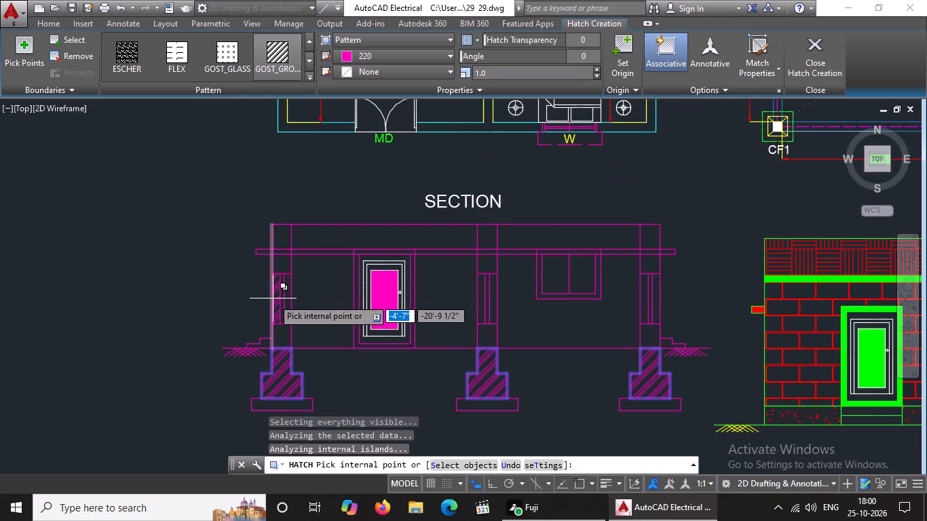
Hatch the section's left wall below and above its window opening, and the middle wall below its opening, at scale 1.
{"action": "scroll", "coordinate": [288, 351], "scroll_direction": "up", "scroll_amount": 2}
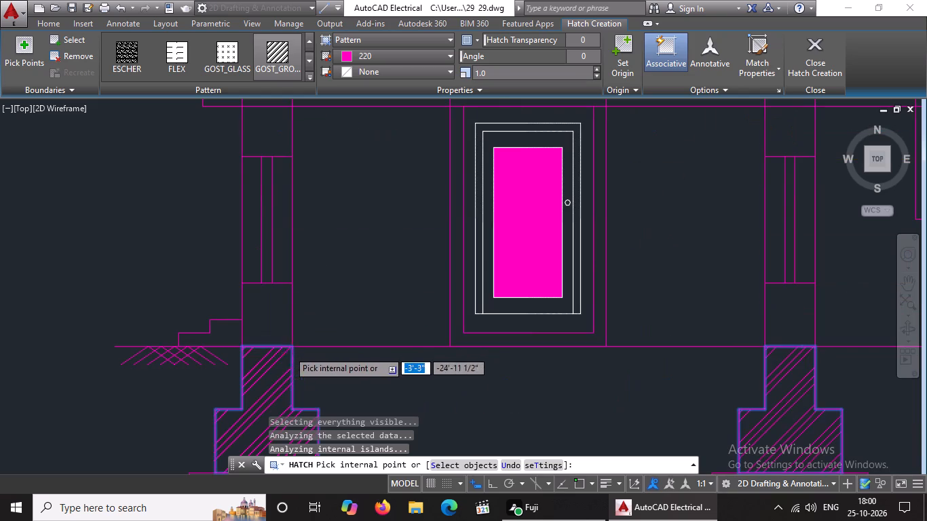
{"action": "left_click", "coordinate": [265, 324]}
{"action": "scroll", "coordinate": [267, 196], "scroll_direction": "down", "scroll_amount": 2}
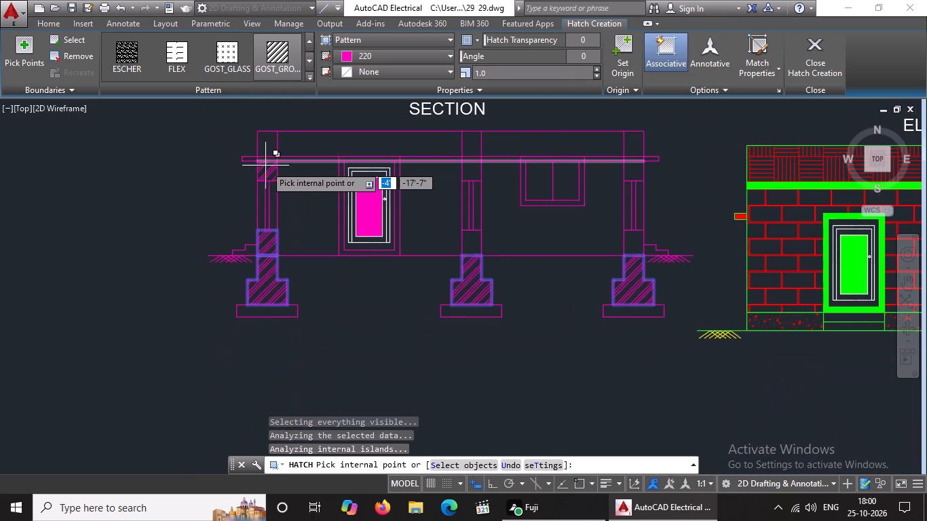
{"action": "left_click", "coordinate": [264, 166]}
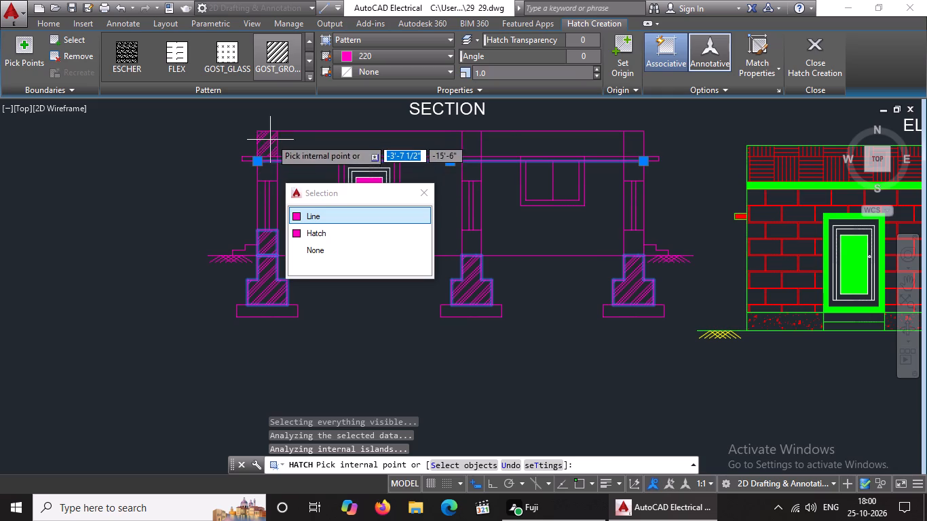
{"action": "left_click", "coordinate": [271, 138]}
{"action": "scroll", "coordinate": [271, 161], "scroll_direction": "up", "scroll_amount": 2}
{"action": "left_click", "coordinate": [264, 177]}
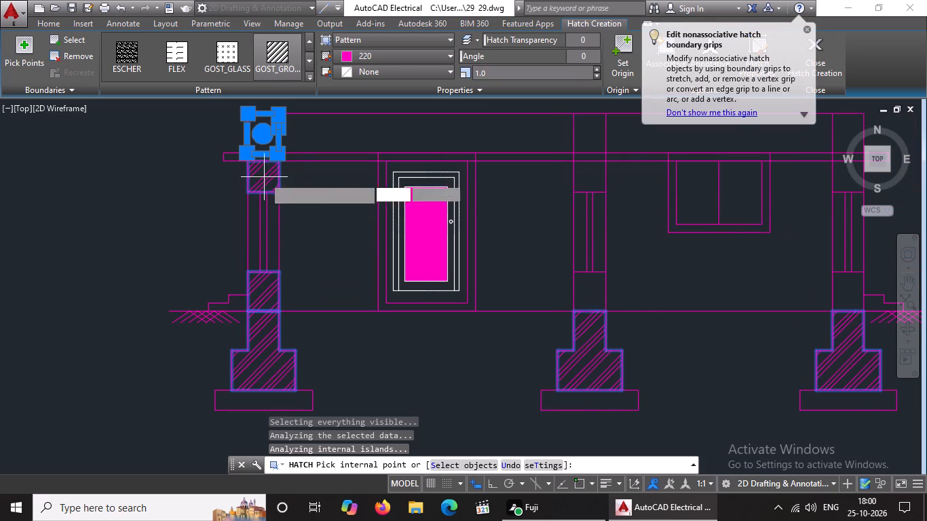
{"action": "left_click", "coordinate": [595, 291]}
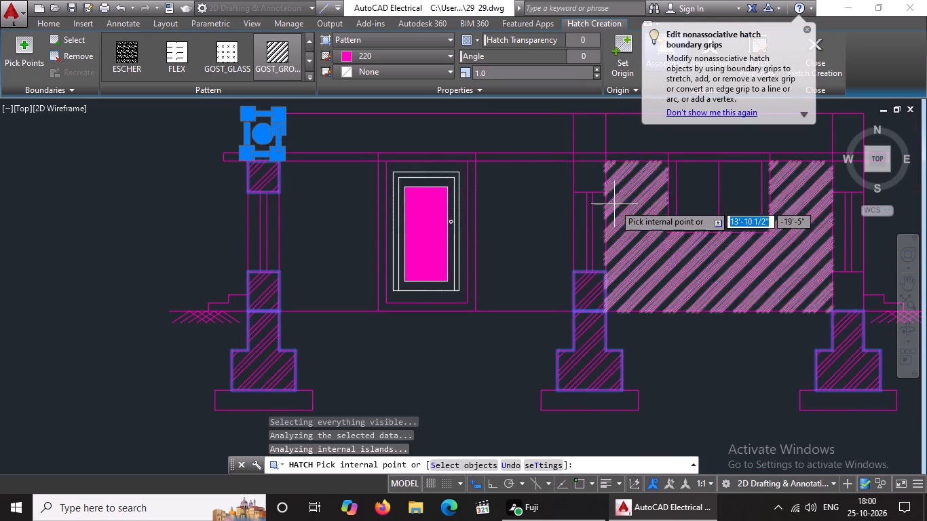
{"action": "left_click", "coordinate": [808, 28]}
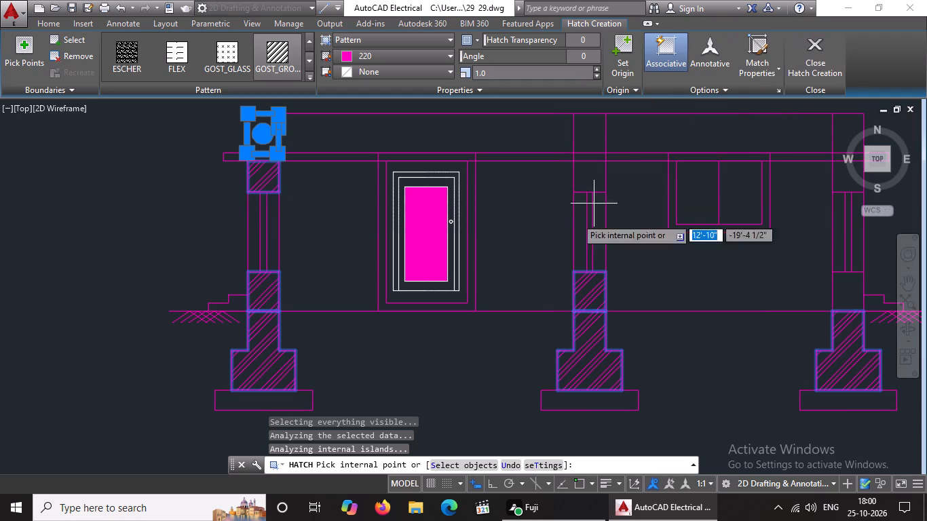
{"action": "left_click", "coordinate": [822, 44]}
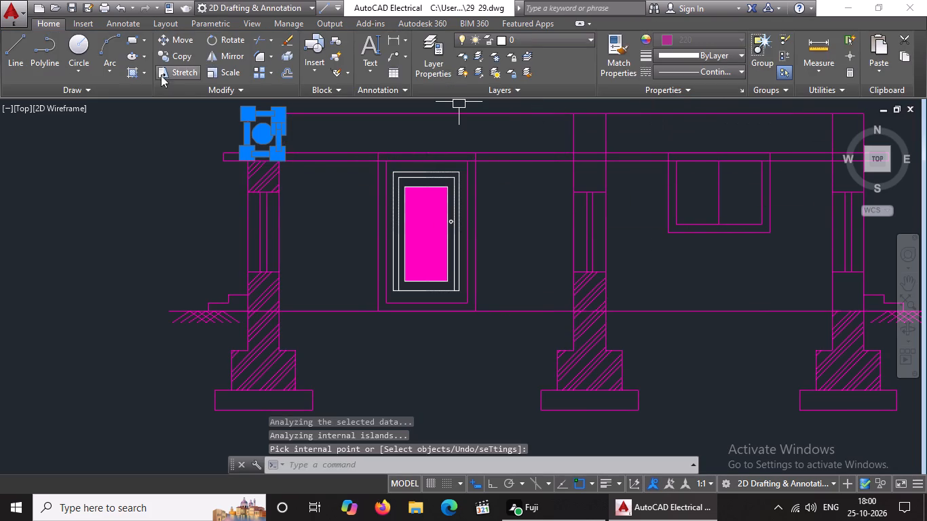
Hatch the remaining cut wall pieces above and below the roof slab, plus the right wall below its opening, with GOST_GROUND at scale 1.
{"action": "left_click", "coordinate": [145, 71]}
{"action": "left_click", "coordinate": [139, 89]}
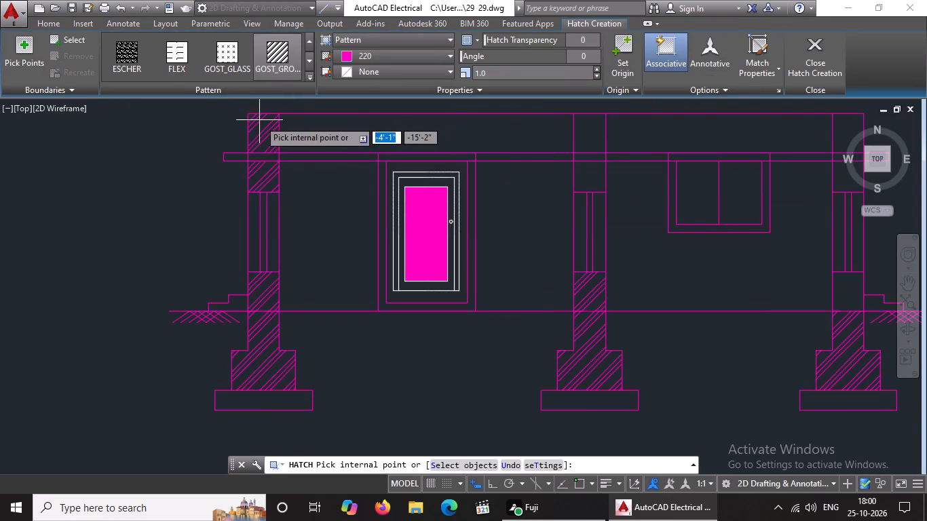
{"action": "scroll", "coordinate": [259, 123], "scroll_direction": "up", "scroll_amount": 1}
{"action": "left_click", "coordinate": [257, 129]}
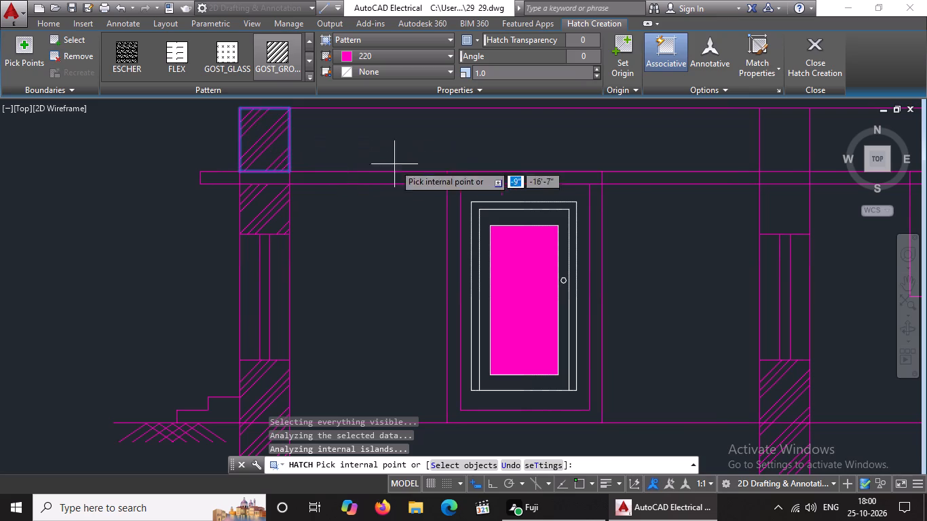
{"action": "scroll", "coordinate": [681, 150], "scroll_direction": "down", "scroll_amount": 3}
{"action": "scroll", "coordinate": [741, 153], "scroll_direction": "up", "scroll_amount": 3}
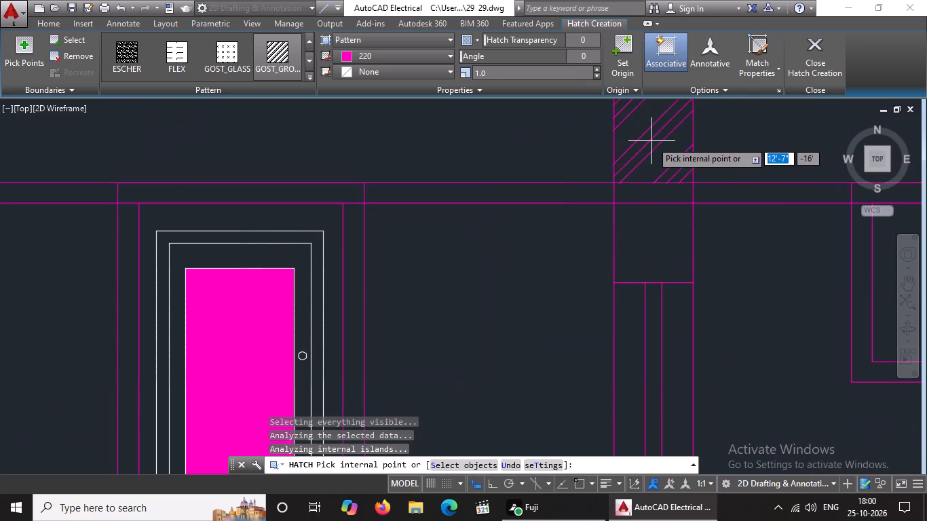
{"action": "left_click", "coordinate": [652, 140]}
{"action": "left_click", "coordinate": [647, 223]}
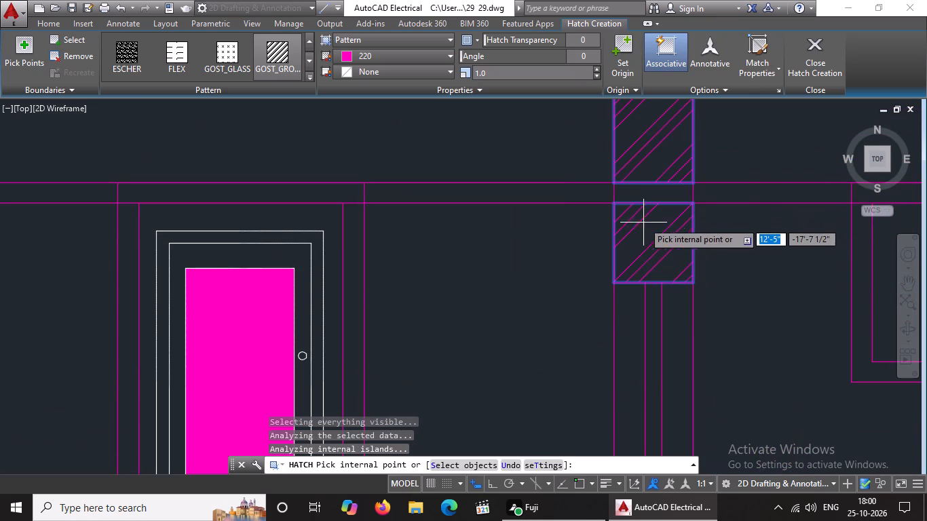
{"action": "scroll", "coordinate": [639, 212], "scroll_direction": "down", "scroll_amount": 3}
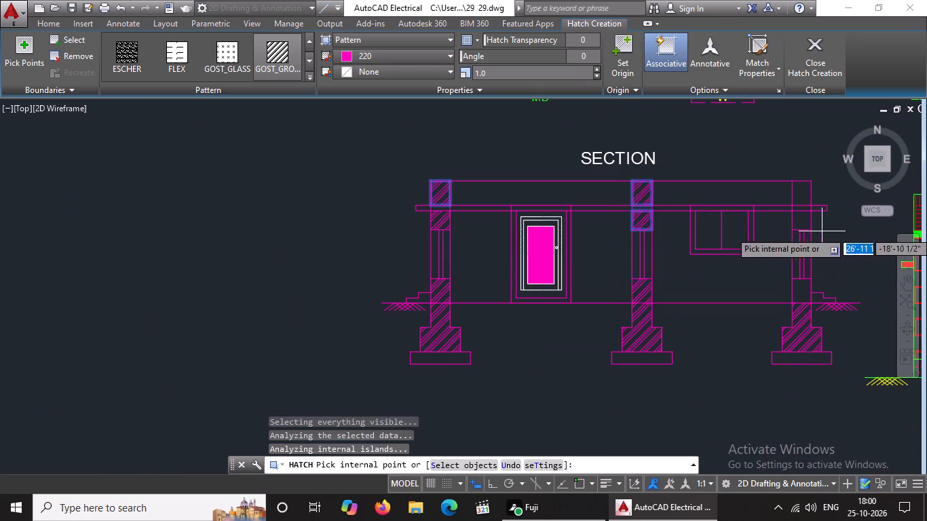
{"action": "scroll", "coordinate": [822, 198], "scroll_direction": "up", "scroll_amount": 3}
{"action": "left_click", "coordinate": [722, 175]}
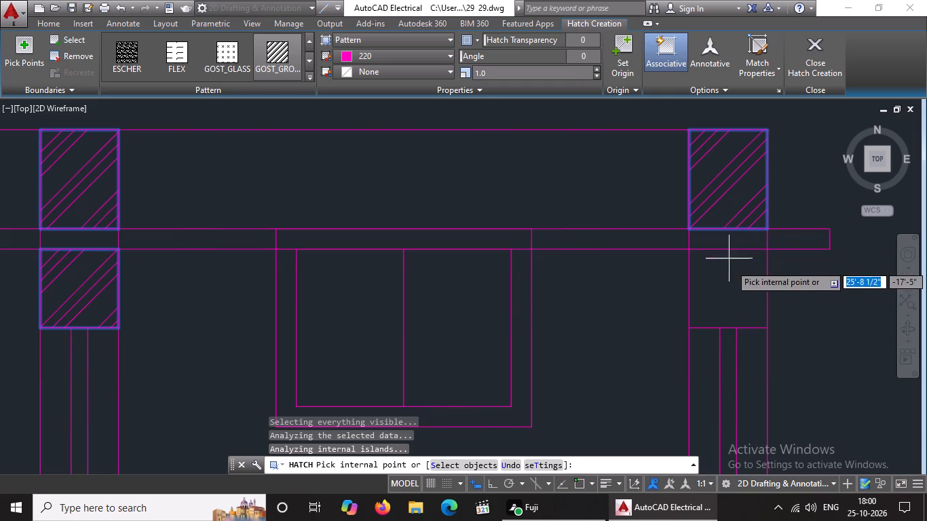
{"action": "left_click", "coordinate": [732, 287]}
{"action": "scroll", "coordinate": [732, 271], "scroll_direction": "down", "scroll_amount": 4}
{"action": "scroll", "coordinate": [749, 345], "scroll_direction": "up", "scroll_amount": 2}
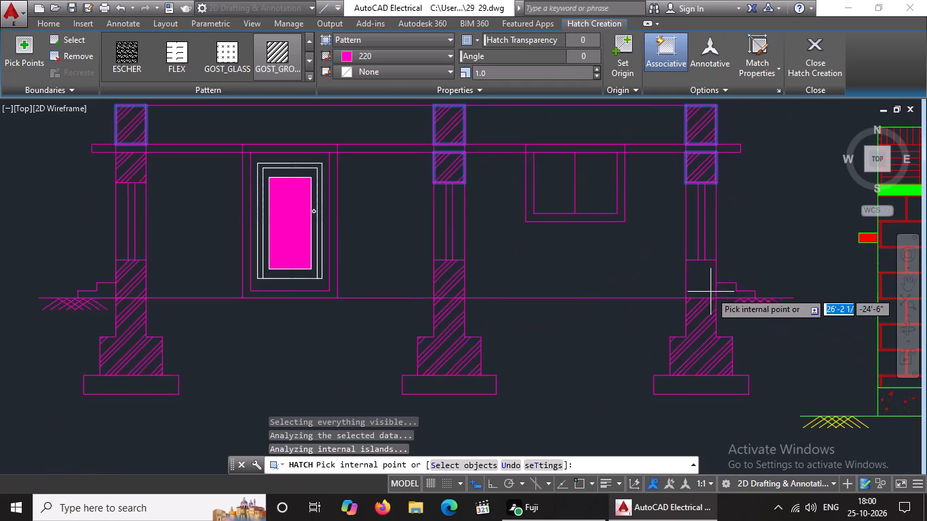
{"action": "left_click", "coordinate": [704, 281]}
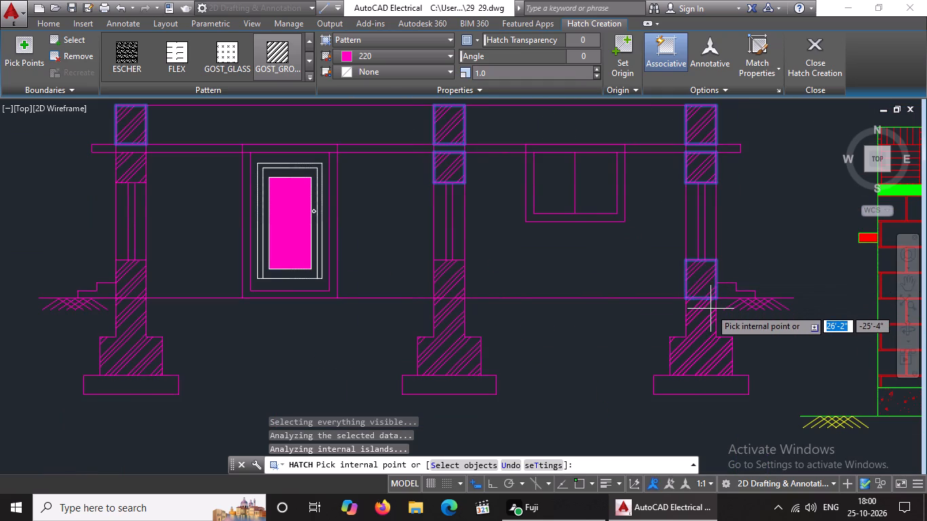
{"action": "key", "text": "Escape"}
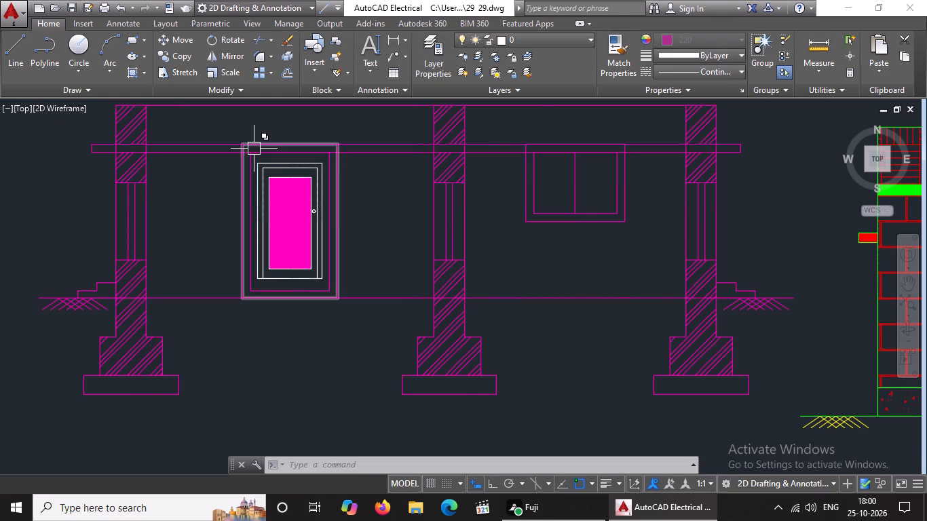
Draw a short vertical line across the roof slab's thickness at the left wall's inner face.
{"action": "scroll", "coordinate": [253, 149], "scroll_direction": "up", "scroll_amount": 1}
{"action": "scroll", "coordinate": [253, 149], "scroll_direction": "down", "scroll_amount": 2}
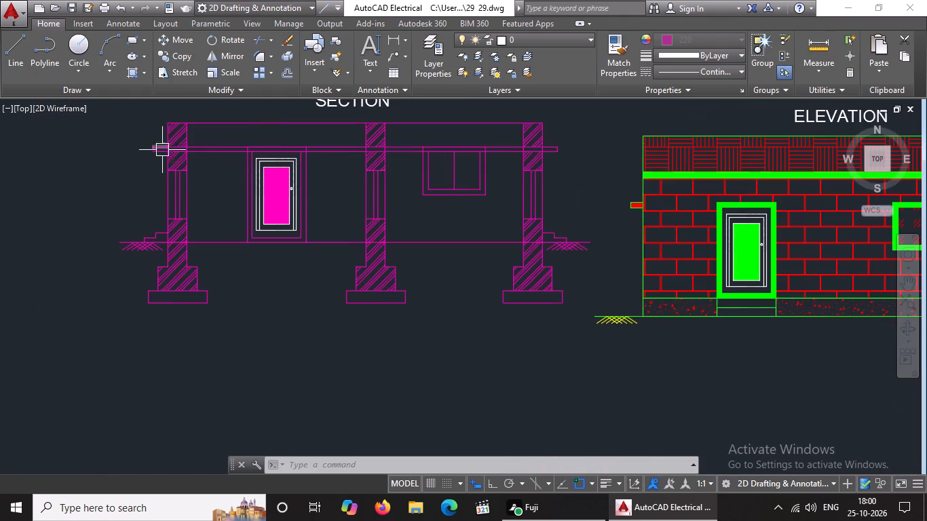
{"action": "scroll", "coordinate": [170, 144], "scroll_direction": "up", "scroll_amount": 2}
{"action": "scroll", "coordinate": [228, 155], "scroll_direction": "up", "scroll_amount": 1}
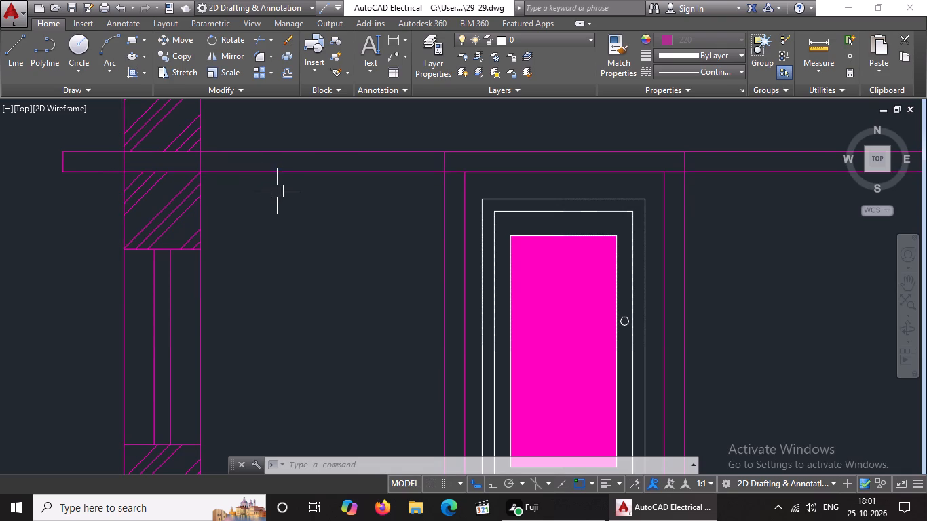
{"action": "key", "text": "Escape"}
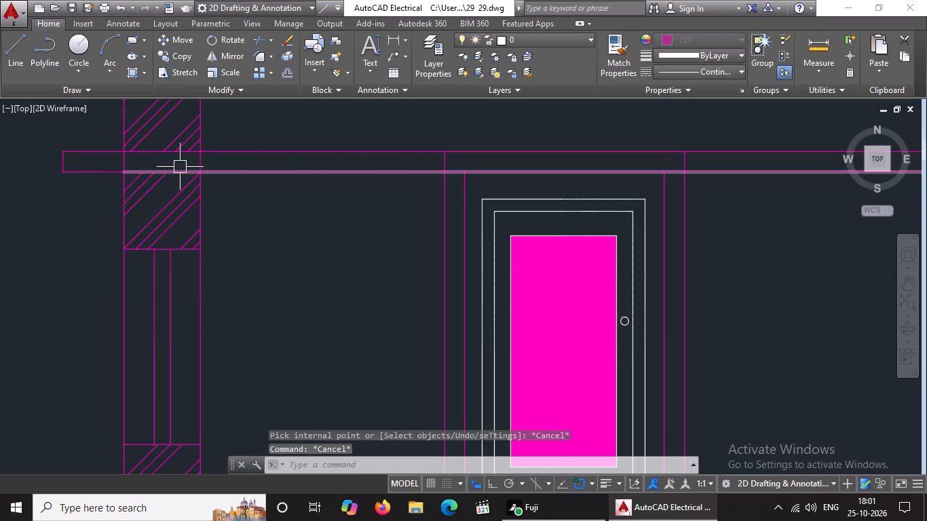
{"action": "left_click", "coordinate": [20, 41]}
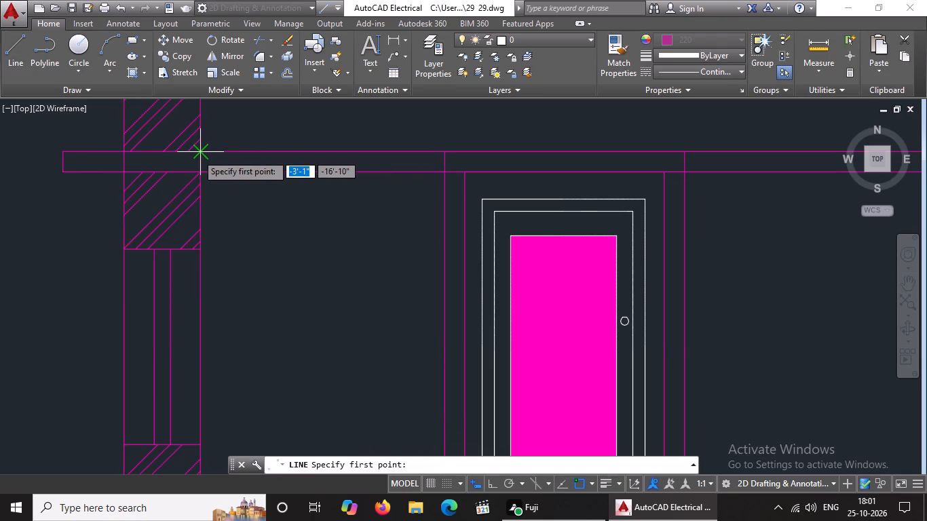
{"action": "left_click", "coordinate": [197, 154]}
{"action": "left_click", "coordinate": [202, 170]}
{"action": "key", "text": "Escape"}
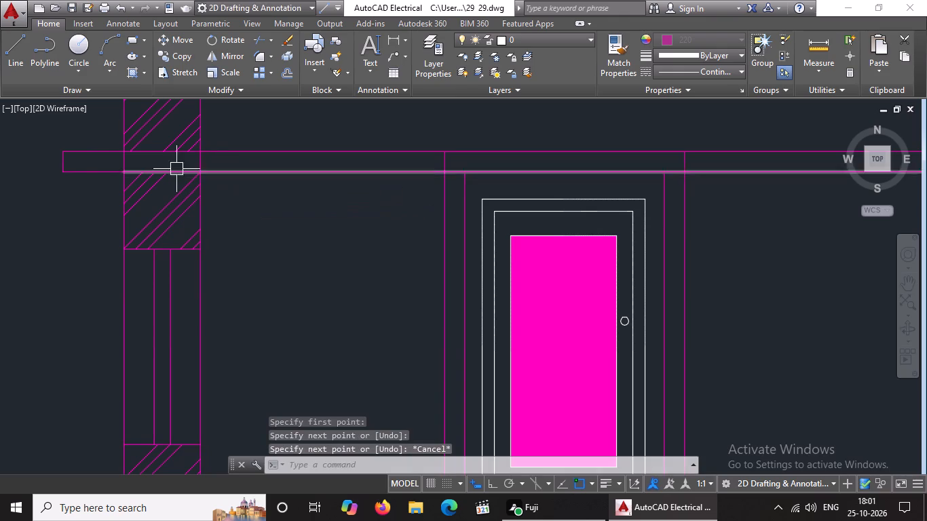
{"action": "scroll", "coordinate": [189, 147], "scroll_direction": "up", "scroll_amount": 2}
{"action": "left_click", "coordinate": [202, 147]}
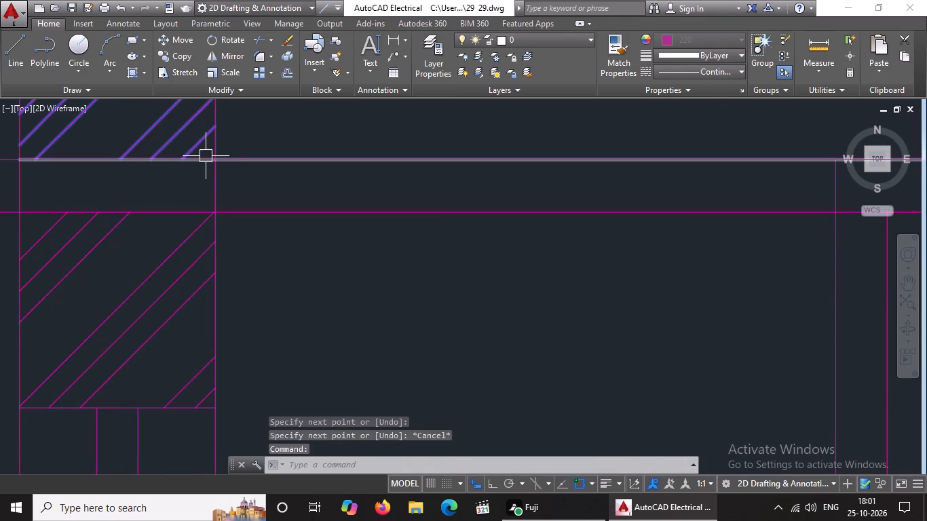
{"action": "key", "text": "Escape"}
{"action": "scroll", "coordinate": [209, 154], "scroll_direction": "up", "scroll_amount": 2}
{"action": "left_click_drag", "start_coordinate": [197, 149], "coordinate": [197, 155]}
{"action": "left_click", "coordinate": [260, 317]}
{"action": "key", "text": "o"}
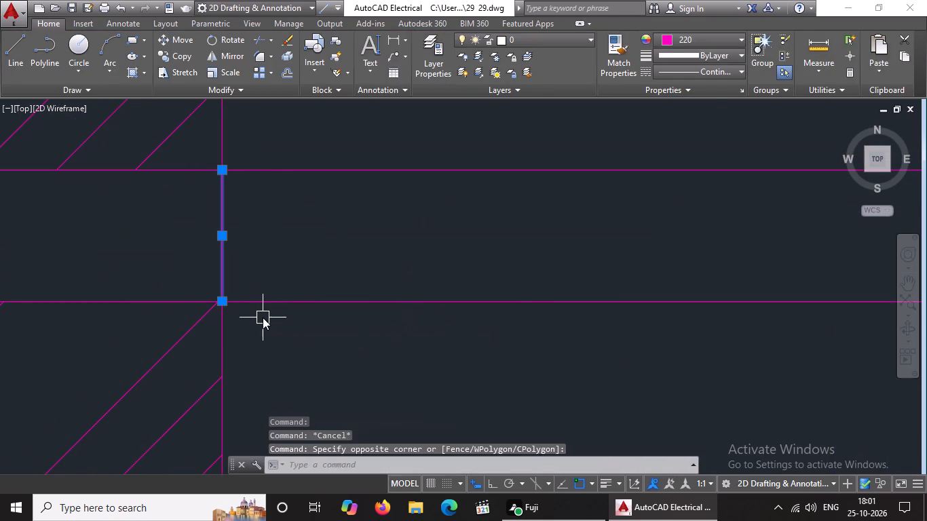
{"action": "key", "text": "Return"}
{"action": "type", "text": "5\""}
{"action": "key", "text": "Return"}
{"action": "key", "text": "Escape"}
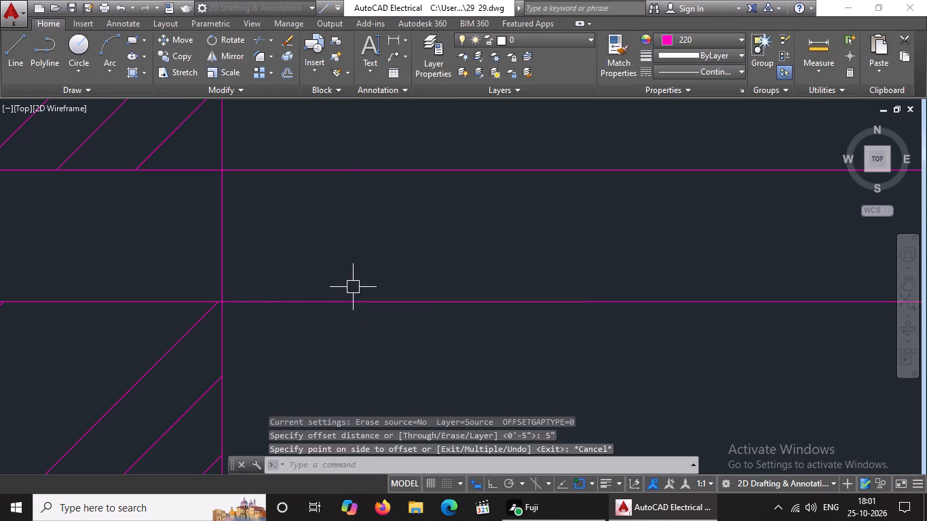
Offset the short slab line by 1' repeatedly towards the door, adding four division lines beyond the left wall.
{"action": "left_click", "coordinate": [193, 151]}
{"action": "left_click", "coordinate": [286, 341]}
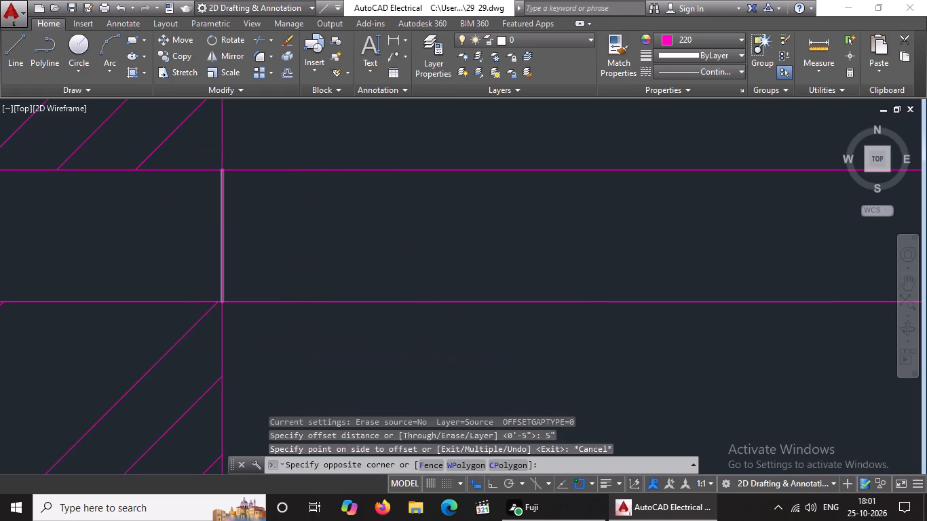
{"action": "key", "text": "o"}
{"action": "key", "text": "Return"}
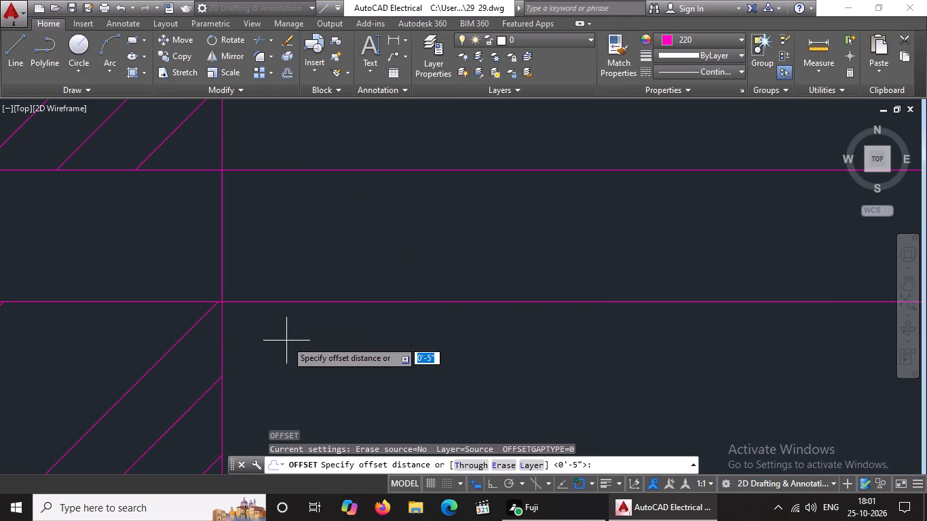
{"action": "type", "text": "1'"}
{"action": "key", "text": "Return"}
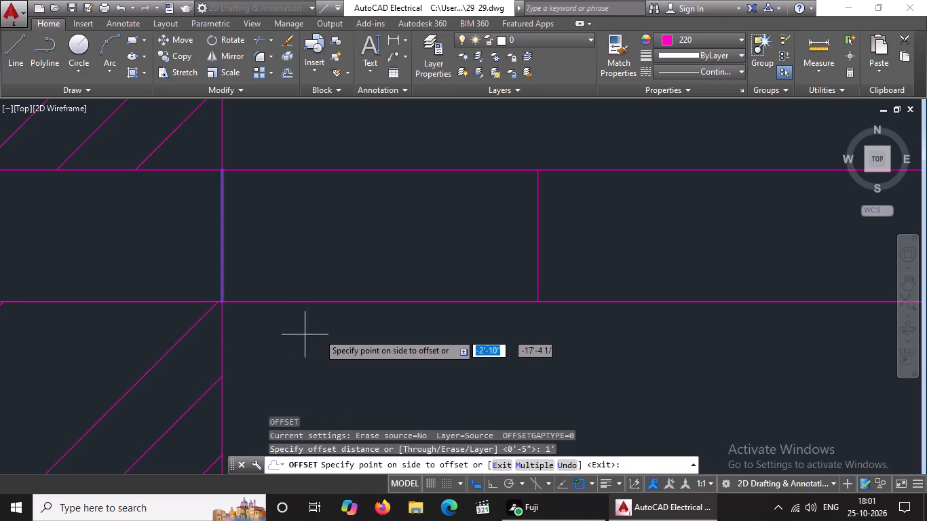
{"action": "left_click", "coordinate": [565, 255]}
{"action": "scroll", "coordinate": [554, 260], "scroll_direction": "down", "scroll_amount": 3}
{"action": "scroll", "coordinate": [616, 251], "scroll_direction": "down", "scroll_amount": 2}
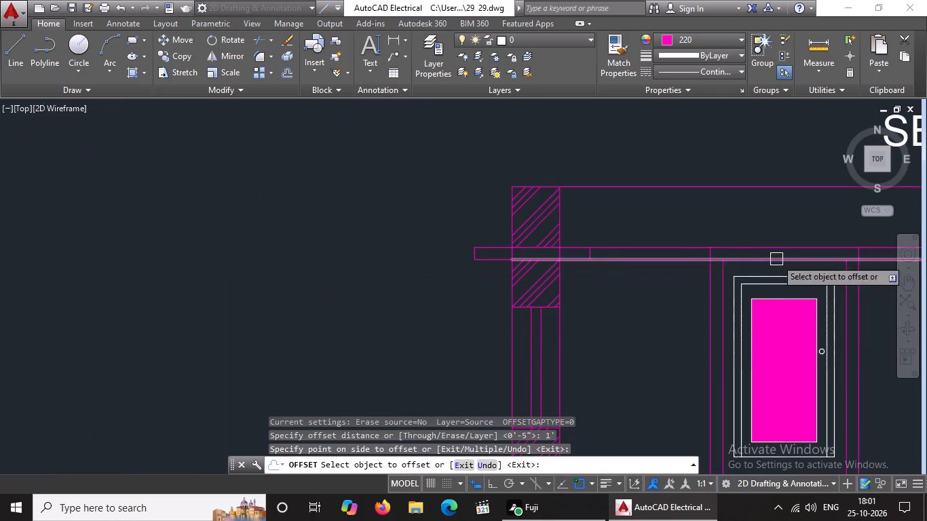
{"action": "scroll", "coordinate": [618, 269], "scroll_direction": "up", "scroll_amount": 2}
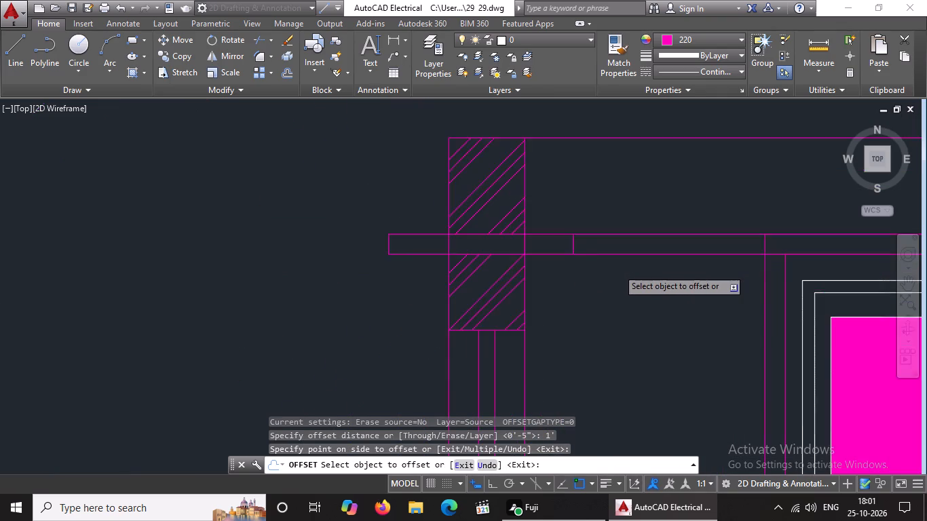
{"action": "left_click_drag", "start_coordinate": [543, 231], "coordinate": [571, 226]}
{"action": "left_click", "coordinate": [619, 226]}
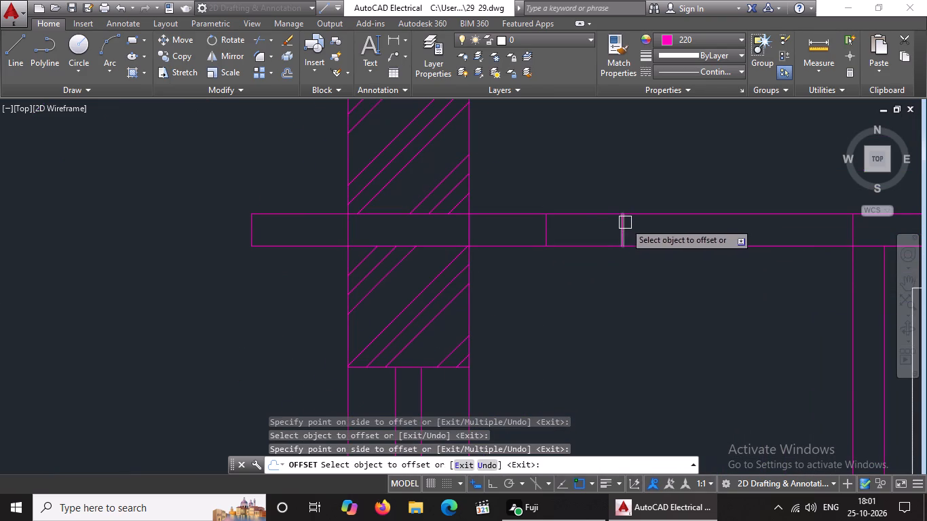
{"action": "left_click", "coordinate": [623, 224]}
{"action": "left_click", "coordinate": [672, 224]}
{"action": "left_click_drag", "start_coordinate": [696, 227], "coordinate": [736, 227]}
{"action": "left_click", "coordinate": [801, 231]}
Continue the 1' offsets along the roof slab with three more division lines, from the door frame's left edge onward.
{"action": "scroll", "coordinate": [792, 239], "scroll_direction": "down", "scroll_amount": 5}
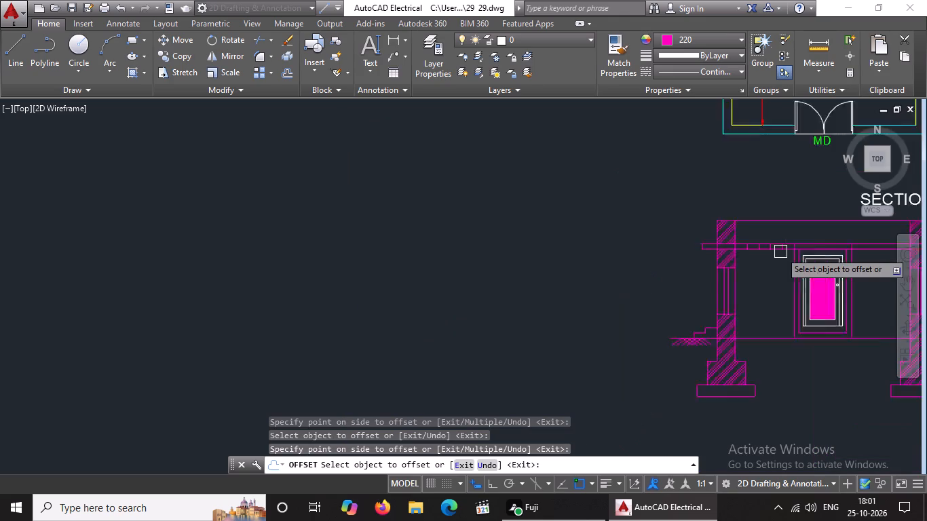
{"action": "middle_click_drag", "start_coordinate": [825, 251], "coordinate": [632, 312]}
{"action": "scroll", "coordinate": [689, 323], "scroll_direction": "up", "scroll_amount": 1}
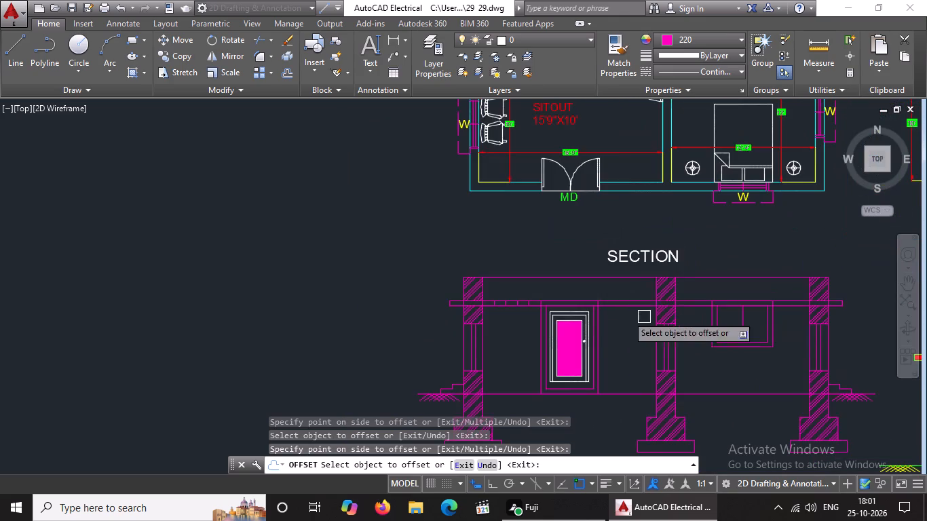
{"action": "scroll", "coordinate": [510, 309], "scroll_direction": "up", "scroll_amount": 2}
{"action": "scroll", "coordinate": [578, 295], "scroll_direction": "up", "scroll_amount": 2}
{"action": "left_click_drag", "start_coordinate": [522, 296], "coordinate": [531, 298]}
{"action": "left_click", "coordinate": [597, 301]}
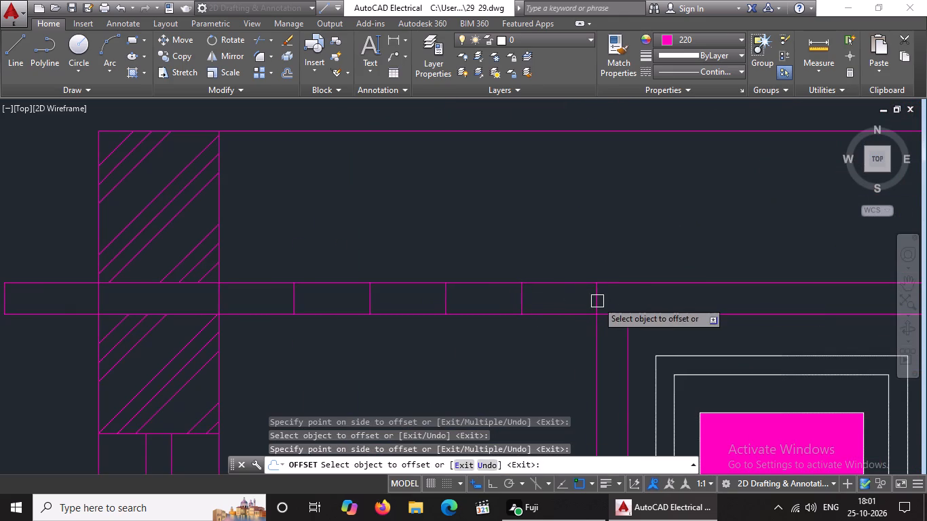
{"action": "left_click", "coordinate": [597, 301]}
{"action": "left_click", "coordinate": [664, 296]}
{"action": "left_click_drag", "start_coordinate": [670, 296], "coordinate": [677, 296]}
{"action": "left_click", "coordinate": [736, 297]}
Offset four more slab division lines at 1' spacing above the door and just past its frame's right edge.
{"action": "scroll", "coordinate": [736, 298], "scroll_direction": "down", "scroll_amount": 4}
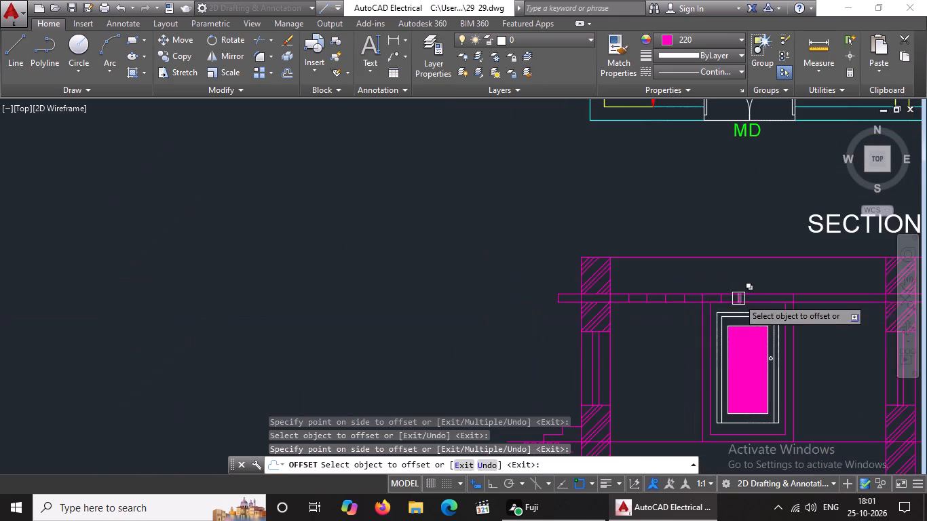
{"action": "scroll", "coordinate": [806, 289], "scroll_direction": "up", "scroll_amount": 4}
{"action": "left_click_drag", "start_coordinate": [358, 341], "coordinate": [367, 342]}
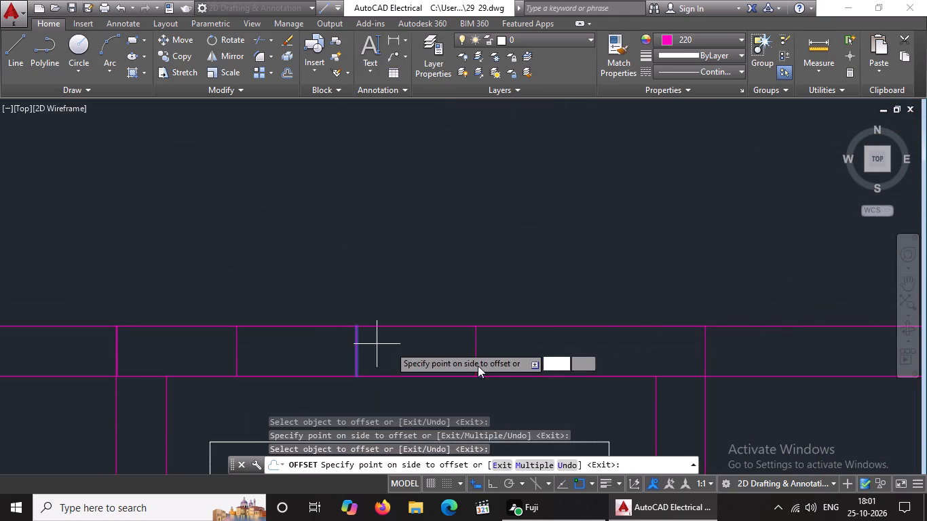
{"action": "left_click", "coordinate": [491, 369]}
{"action": "left_click", "coordinate": [516, 349]}
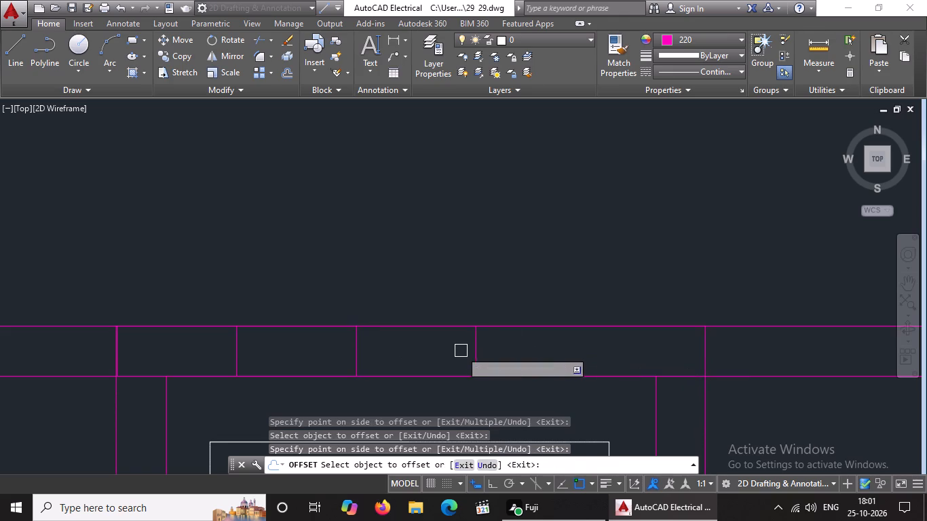
{"action": "left_click_drag", "start_coordinate": [475, 347], "coordinate": [483, 346]}
{"action": "left_click", "coordinate": [632, 347]}
{"action": "left_click_drag", "start_coordinate": [592, 351], "coordinate": [605, 349]}
{"action": "left_click", "coordinate": [753, 354]}
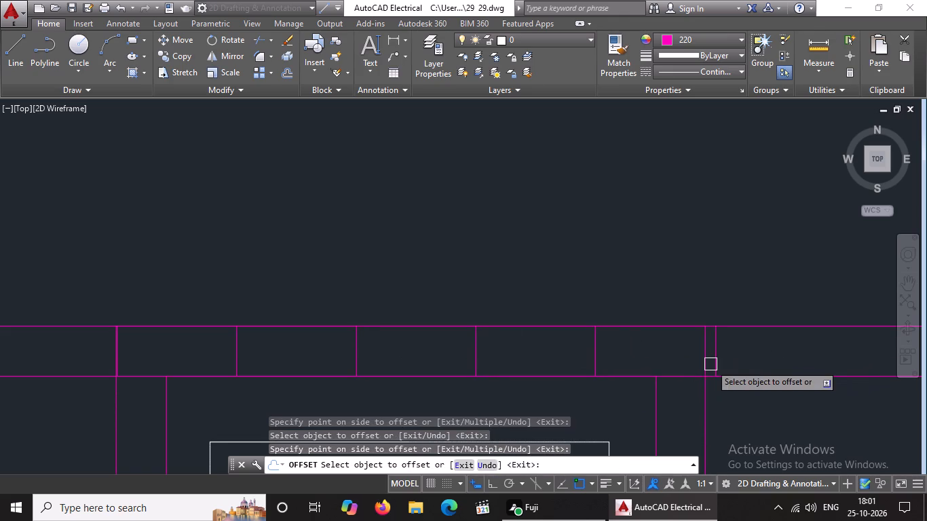
{"action": "left_click_drag", "start_coordinate": [717, 358], "coordinate": [746, 355]}
{"action": "left_click", "coordinate": [830, 357]}
Offset four more slab division lines at 1' spacing from beyond the door to just inside the middle wall.
{"action": "scroll", "coordinate": [825, 354], "scroll_direction": "down", "scroll_amount": 5}
{"action": "middle_click_drag", "start_coordinate": [828, 346], "coordinate": [516, 395]}
{"action": "scroll", "coordinate": [547, 421], "scroll_direction": "up", "scroll_amount": 7}
{"action": "scroll", "coordinate": [485, 400], "scroll_direction": "up", "scroll_amount": 1}
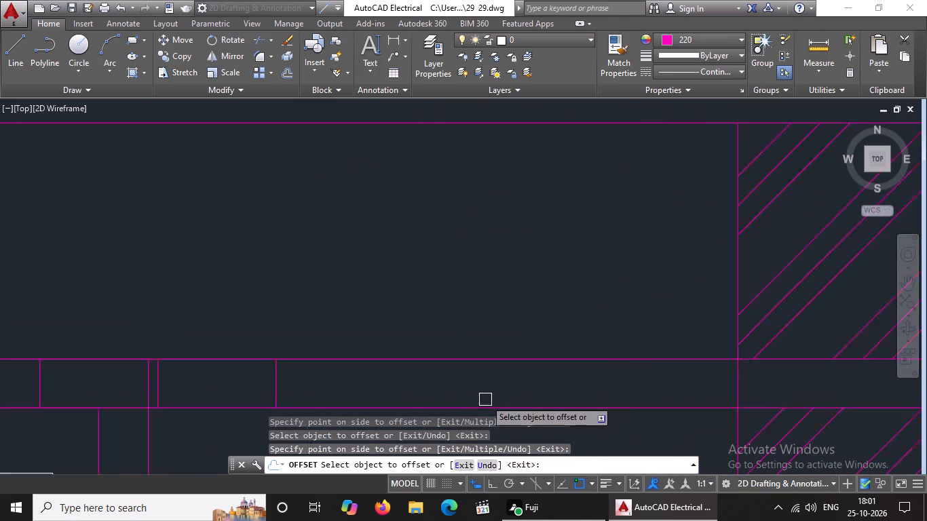
{"action": "scroll", "coordinate": [485, 400], "scroll_direction": "up", "scroll_amount": 1}
{"action": "left_click_drag", "start_coordinate": [148, 370], "coordinate": [166, 367]}
{"action": "left_click", "coordinate": [215, 369]}
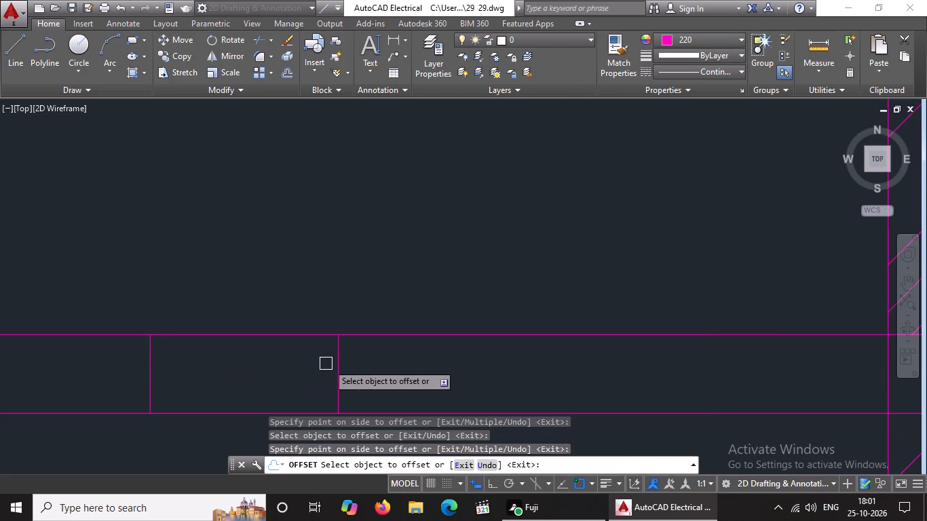
{"action": "left_click_drag", "start_coordinate": [341, 364], "coordinate": [409, 367]}
{"action": "left_click", "coordinate": [418, 368]}
{"action": "left_click_drag", "start_coordinate": [521, 368], "coordinate": [542, 366]}
{"action": "left_click", "coordinate": [633, 364]}
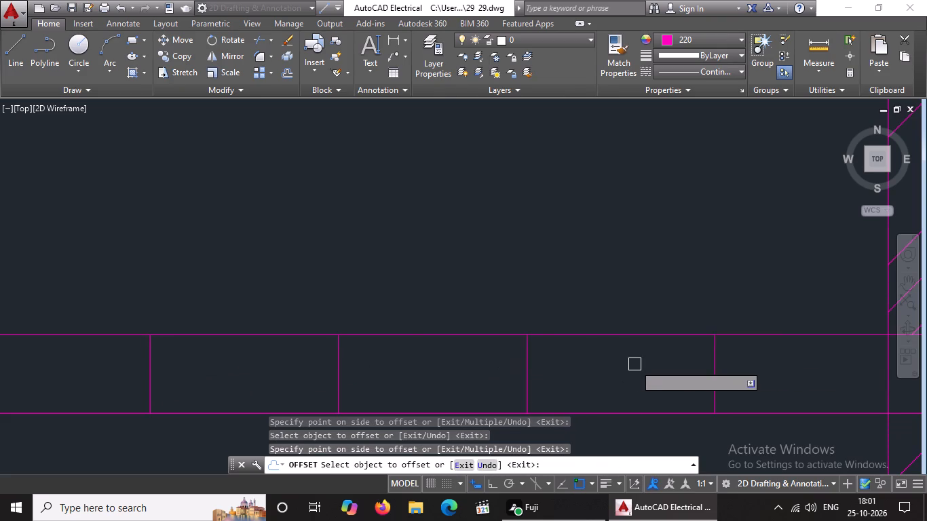
{"action": "scroll", "coordinate": [635, 364], "scroll_direction": "down", "scroll_amount": 3}
{"action": "left_click", "coordinate": [658, 372]}
{"action": "left_click", "coordinate": [706, 362]}
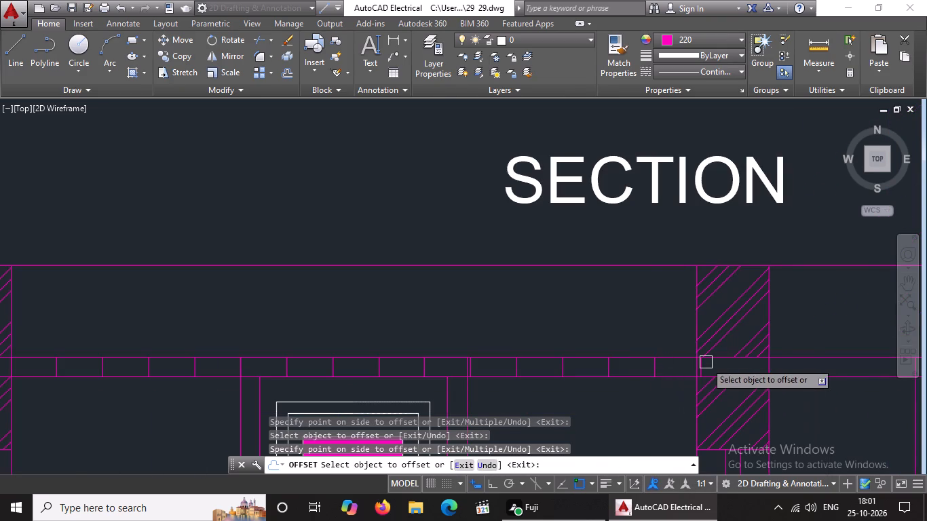
Offset four more slab division lines at 1' spacing, through the middle wall and towards the window on its right.
{"action": "scroll", "coordinate": [720, 365], "scroll_direction": "up", "scroll_amount": 2}
{"action": "left_click_drag", "start_coordinate": [673, 370], "coordinate": [682, 369]}
{"action": "left_click", "coordinate": [753, 372]}
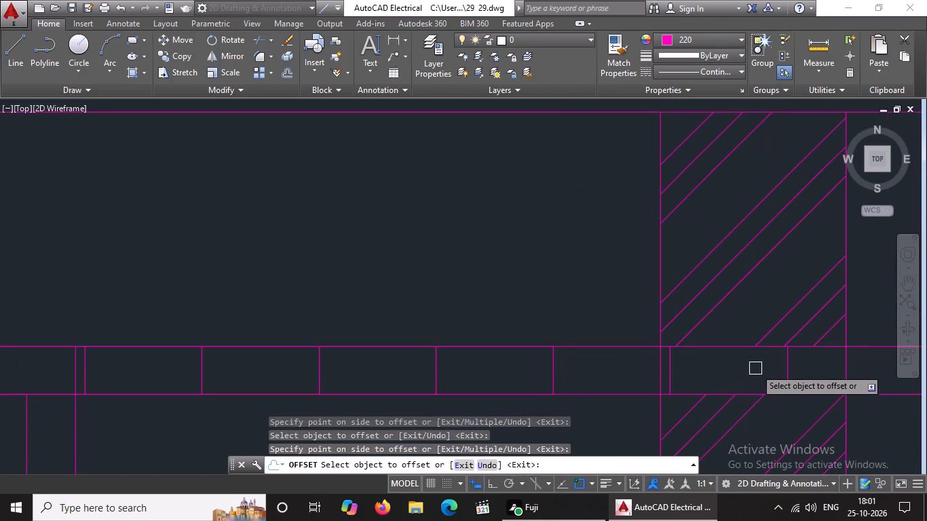
{"action": "scroll", "coordinate": [734, 371], "scroll_direction": "down", "scroll_amount": 2}
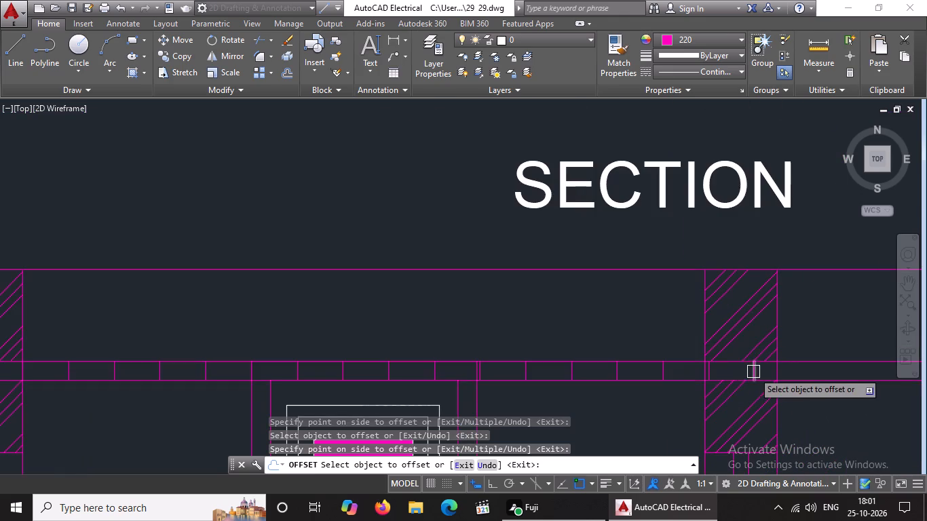
{"action": "scroll", "coordinate": [753, 371], "scroll_direction": "up", "scroll_amount": 2}
{"action": "left_click_drag", "start_coordinate": [751, 371], "coordinate": [772, 369]}
{"action": "left_click", "coordinate": [841, 366]}
{"action": "scroll", "coordinate": [819, 368], "scroll_direction": "down", "scroll_amount": 4}
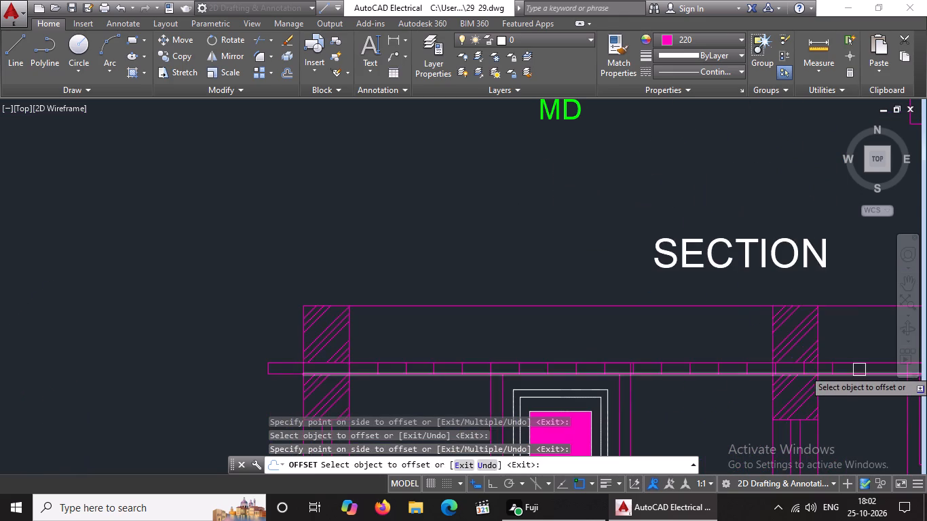
{"action": "middle_click_drag", "start_coordinate": [849, 369], "coordinate": [711, 371]}
{"action": "scroll", "coordinate": [692, 370], "scroll_direction": "up", "scroll_amount": 2}
{"action": "left_click_drag", "start_coordinate": [692, 366], "coordinate": [703, 366]}
{"action": "left_click", "coordinate": [738, 366]}
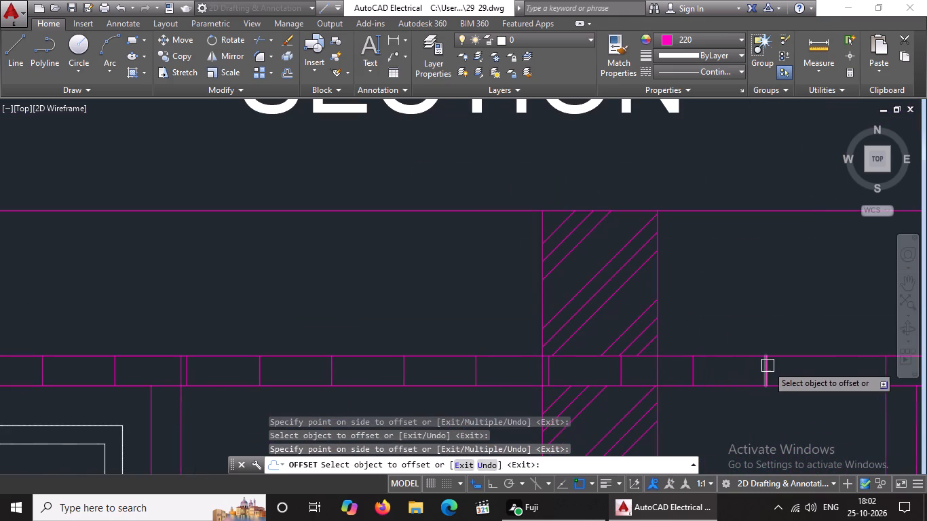
{"action": "left_click", "coordinate": [770, 365]}
{"action": "left_click", "coordinate": [832, 364]}
Offset four more slab division lines at 1' spacing above the window in the right-hand room.
{"action": "scroll", "coordinate": [820, 370], "scroll_direction": "down", "scroll_amount": 1}
{"action": "scroll", "coordinate": [850, 369], "scroll_direction": "up", "scroll_amount": 3}
{"action": "scroll", "coordinate": [820, 372], "scroll_direction": "down", "scroll_amount": 3}
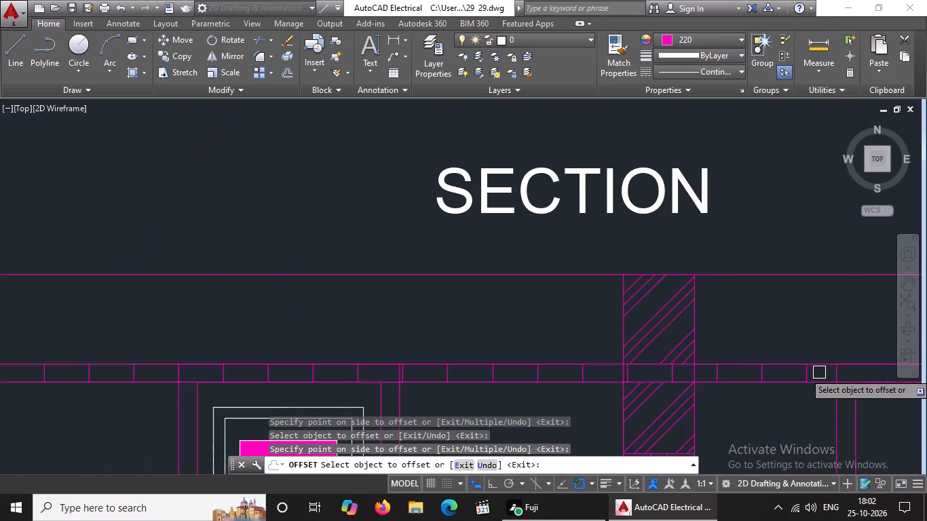
{"action": "middle_click_drag", "start_coordinate": [812, 376], "coordinate": [673, 388]}
{"action": "left_click", "coordinate": [666, 383]}
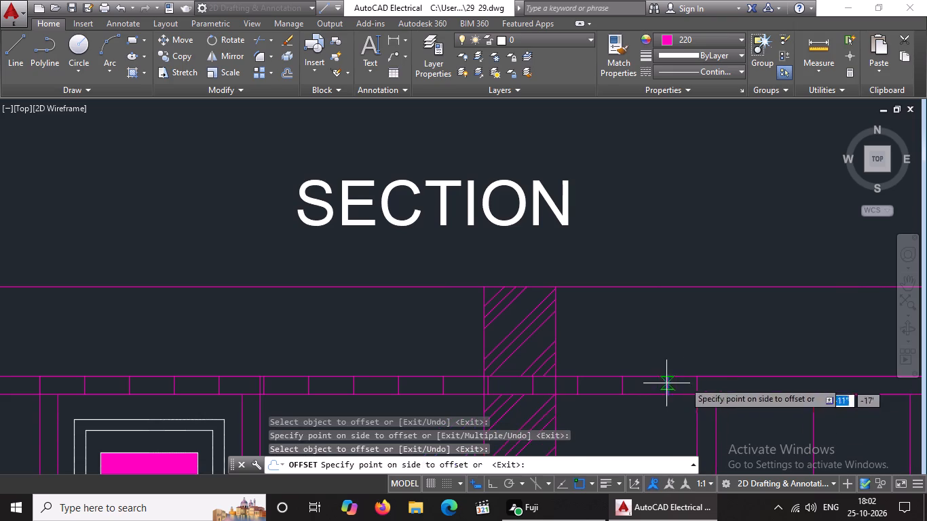
{"action": "left_click", "coordinate": [711, 380]}
{"action": "left_click_drag", "start_coordinate": [713, 385], "coordinate": [740, 385]}
{"action": "left_click", "coordinate": [755, 386]}
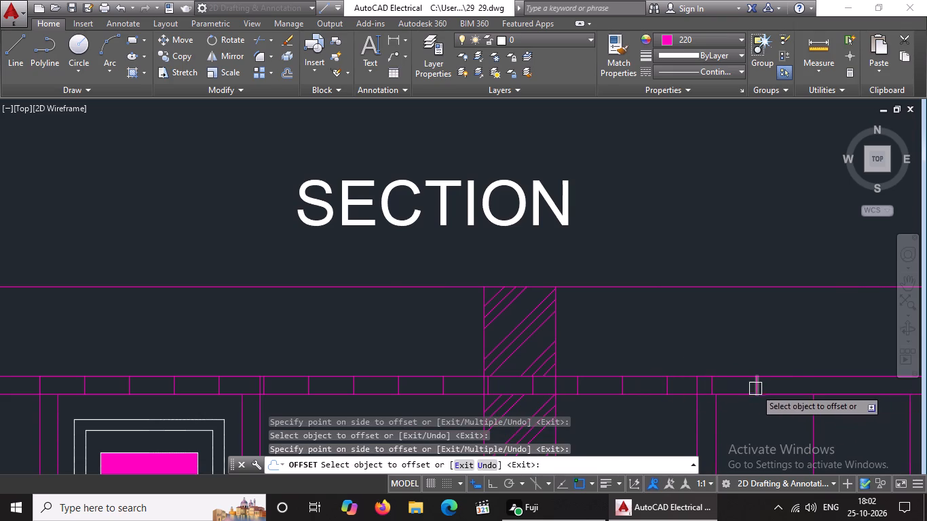
{"action": "scroll", "coordinate": [730, 391], "scroll_direction": "down", "scroll_amount": 2}
{"action": "scroll", "coordinate": [806, 381], "scroll_direction": "up", "scroll_amount": 2}
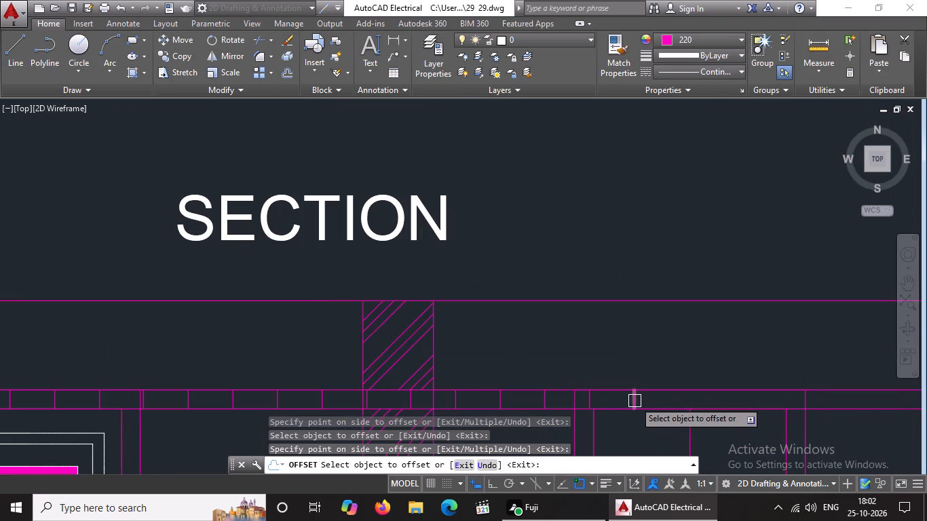
{"action": "left_click_drag", "start_coordinate": [635, 401], "coordinate": [652, 399]}
{"action": "left_click", "coordinate": [696, 399]}
{"action": "left_click", "coordinate": [679, 400]}
{"action": "left_click", "coordinate": [688, 398]}
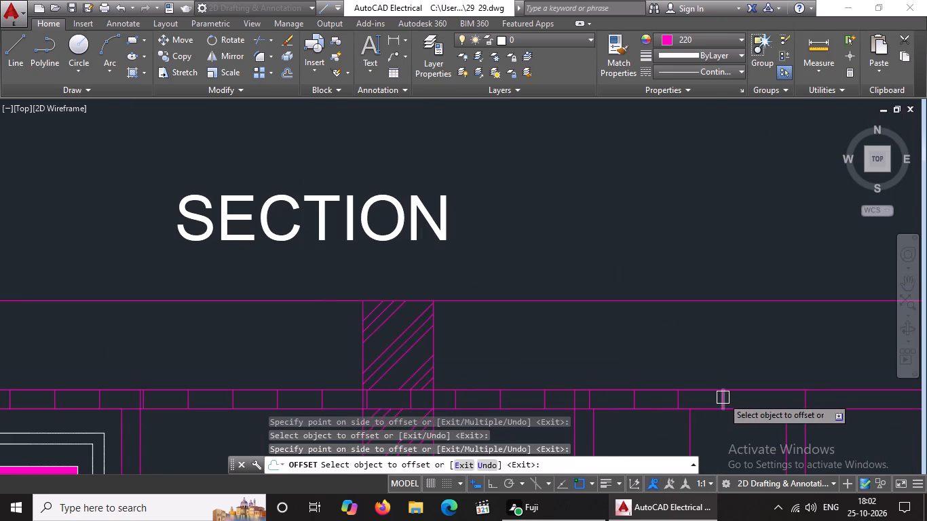
Offset three more slab division lines at 1' spacing, ending just past the right edge of the window frame.
{"action": "left_click_drag", "start_coordinate": [723, 398], "coordinate": [750, 398]}
{"action": "left_click", "coordinate": [802, 402]}
{"action": "left_click_drag", "start_coordinate": [770, 401], "coordinate": [789, 399]}
{"action": "left_click", "coordinate": [834, 403]}
{"action": "scroll", "coordinate": [832, 407], "scroll_direction": "down", "scroll_amount": 2}
{"action": "scroll", "coordinate": [871, 402], "scroll_direction": "up", "scroll_amount": 4}
{"action": "left_click_drag", "start_coordinate": [632, 418], "coordinate": [681, 419]}
{"action": "left_click", "coordinate": [715, 419]}
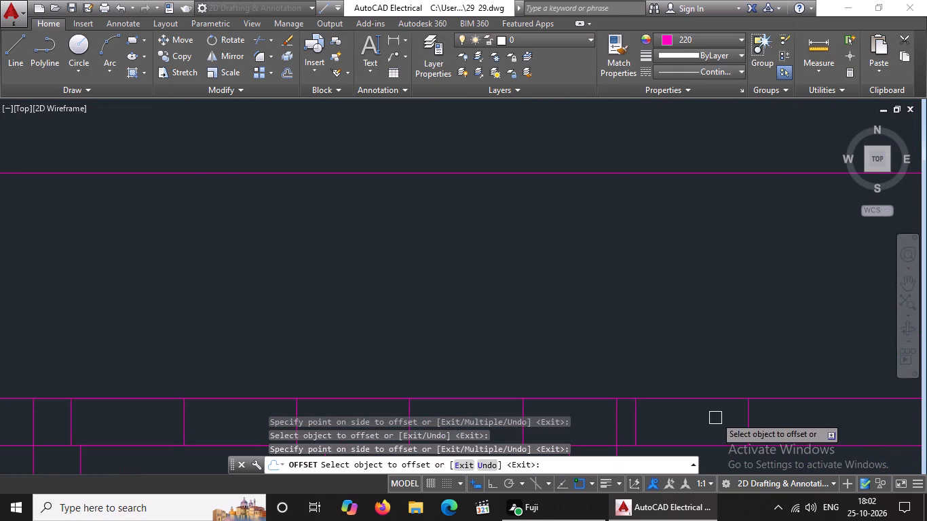
Offset the last two slab division lines at 1' spacing up to the inner face of the right-hand wall.
{"action": "scroll", "coordinate": [715, 415], "scroll_direction": "down", "scroll_amount": 4}
{"action": "scroll", "coordinate": [816, 412], "scroll_direction": "up", "scroll_amount": 3}
{"action": "scroll", "coordinate": [620, 389], "scroll_direction": "down", "scroll_amount": 2}
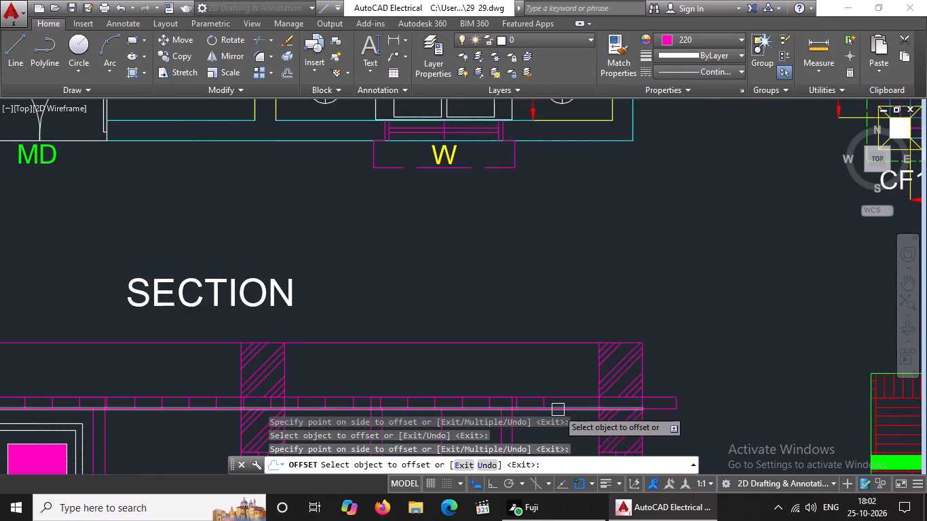
{"action": "scroll", "coordinate": [557, 408], "scroll_direction": "up", "scroll_amount": 2}
{"action": "left_click_drag", "start_coordinate": [518, 395], "coordinate": [557, 395]}
{"action": "left_click", "coordinate": [603, 400]}
{"action": "left_click_drag", "start_coordinate": [589, 402], "coordinate": [619, 395]}
{"action": "left_click", "coordinate": [694, 393]}
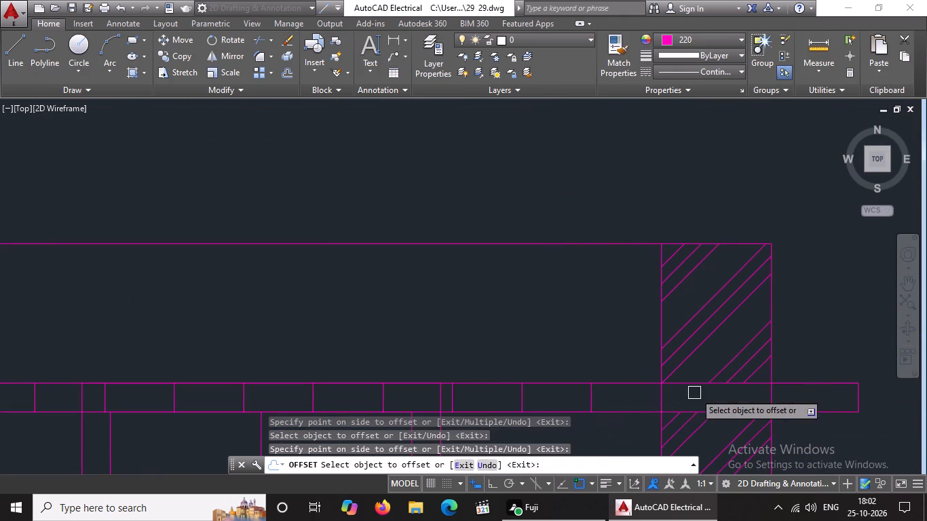
{"action": "left_click", "coordinate": [665, 398]}
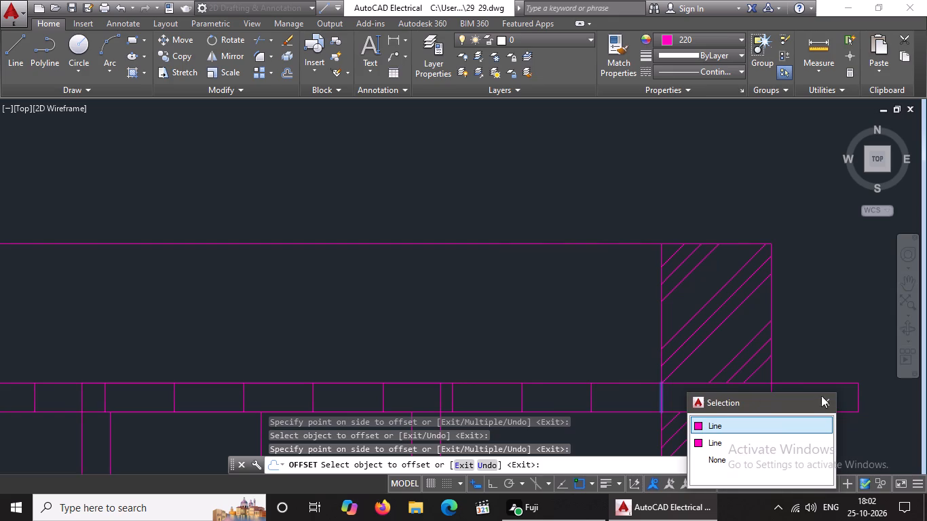
{"action": "key", "text": "Escape"}
{"action": "scroll", "coordinate": [708, 323], "scroll_direction": "down", "scroll_amount": 4}
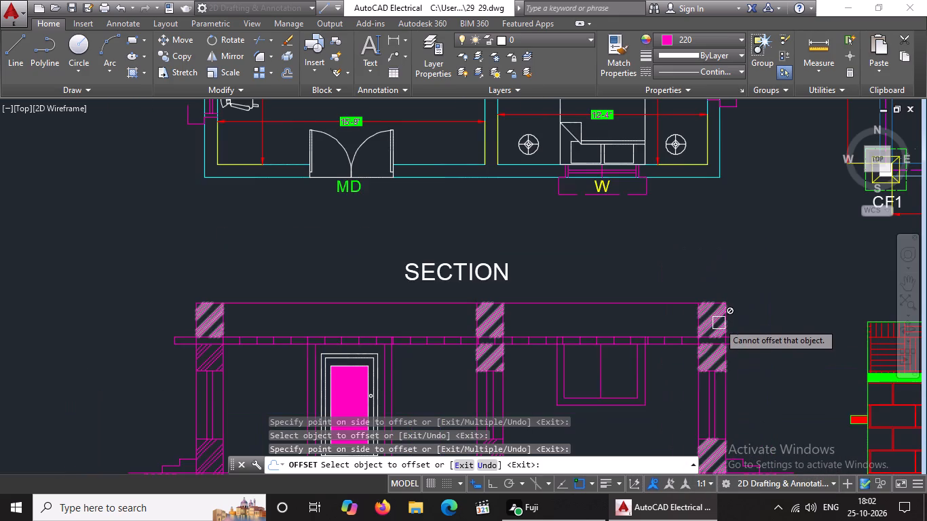
{"action": "scroll", "coordinate": [714, 320], "scroll_direction": "down", "scroll_amount": 2}
{"action": "key", "text": "Escape"}
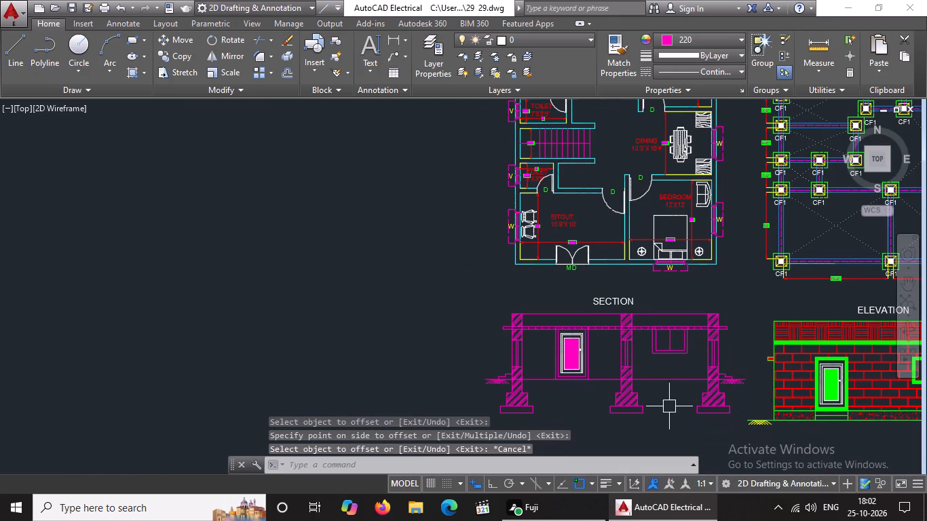
Hatch the window's outer frame in the section with the SOLID pattern in colour 220.
{"action": "scroll", "coordinate": [674, 397], "scroll_direction": "up", "scroll_amount": 2}
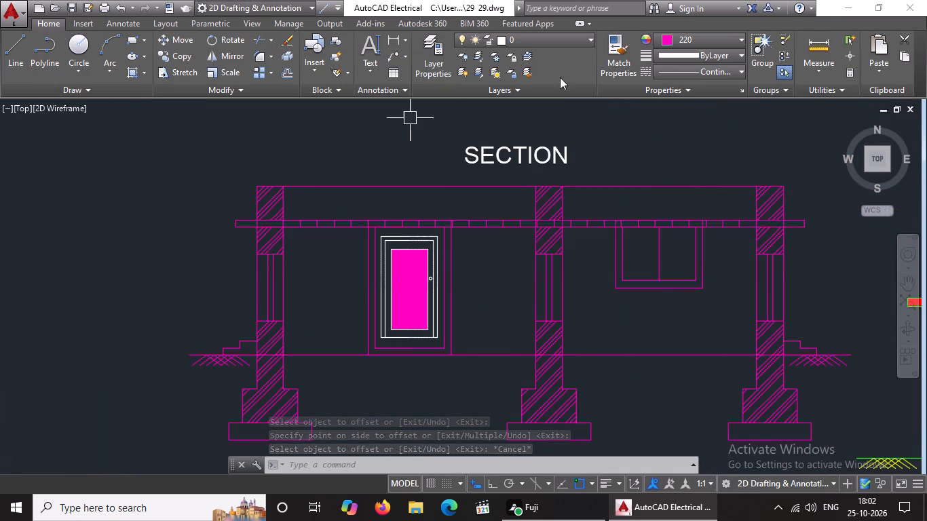
{"action": "left_click", "coordinate": [130, 72]}
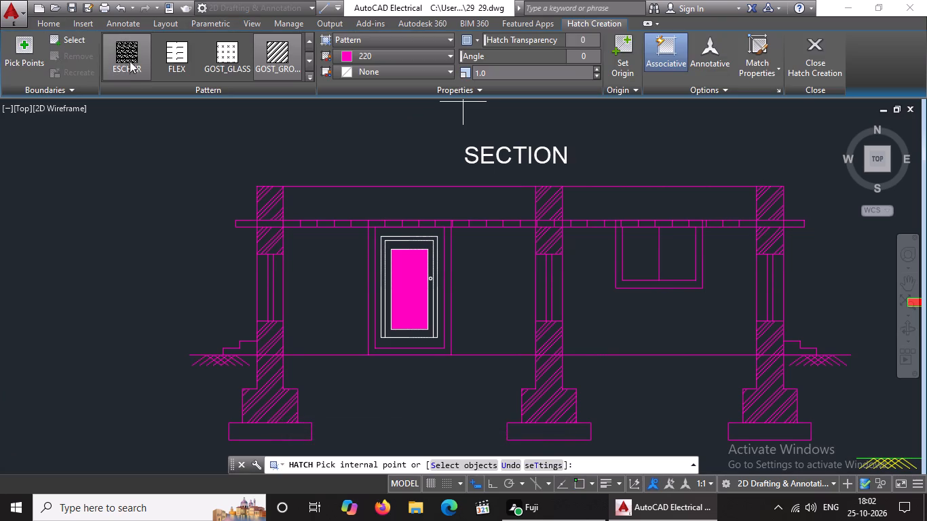
{"action": "scroll", "coordinate": [169, 56], "scroll_direction": "up", "scroll_amount": 6}
{"action": "scroll", "coordinate": [98, 37], "scroll_direction": "up", "scroll_amount": 7}
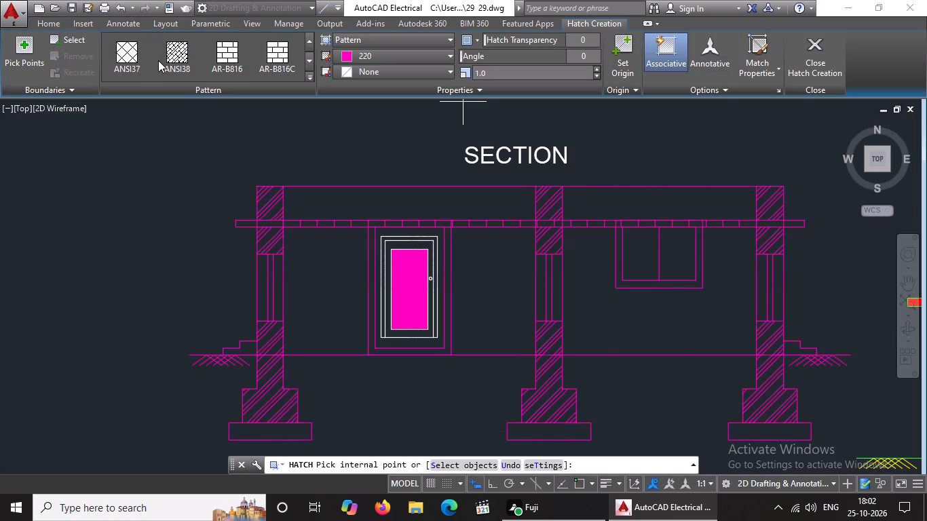
{"action": "scroll", "coordinate": [158, 60], "scroll_direction": "up", "scroll_amount": 4}
{"action": "left_click", "coordinate": [126, 54]}
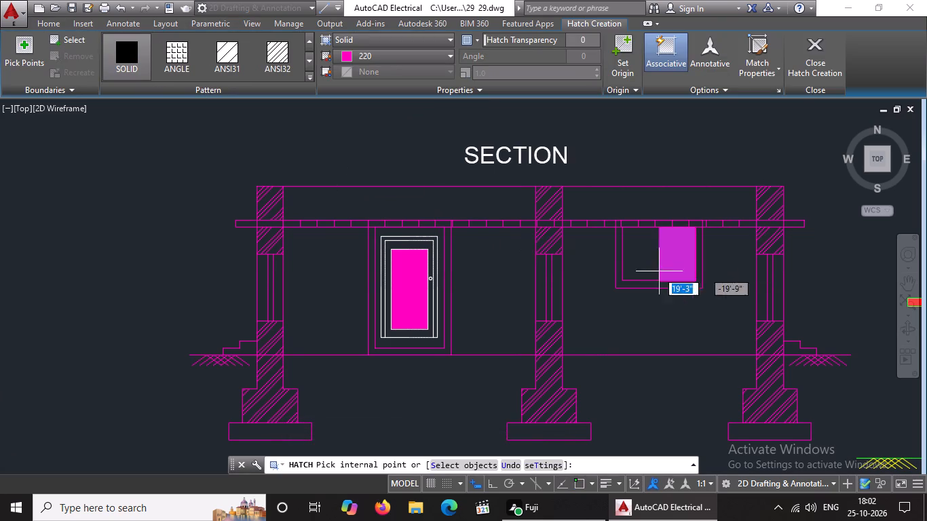
{"action": "scroll", "coordinate": [626, 276], "scroll_direction": "up", "scroll_amount": 2}
{"action": "left_click", "coordinate": [606, 286]}
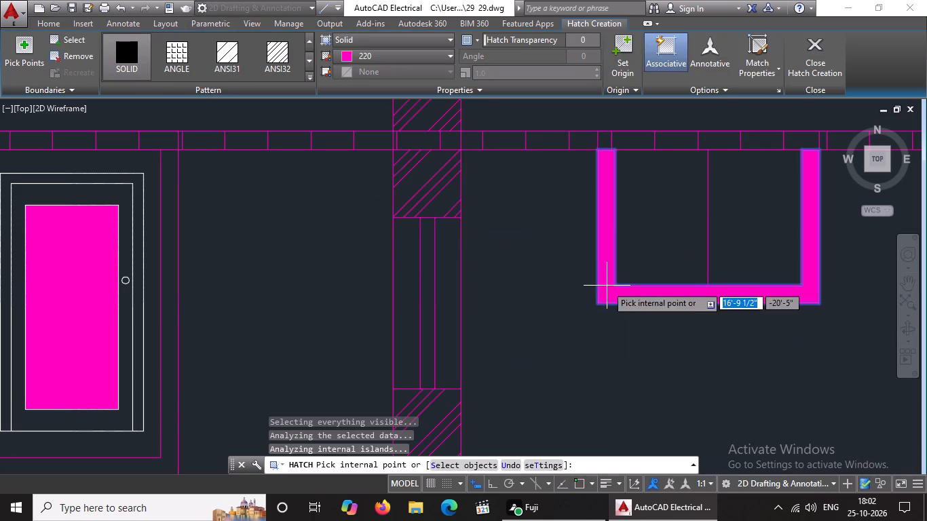
{"action": "left_click", "coordinate": [814, 69]}
{"action": "scroll", "coordinate": [584, 258], "scroll_direction": "down", "scroll_amount": 3}
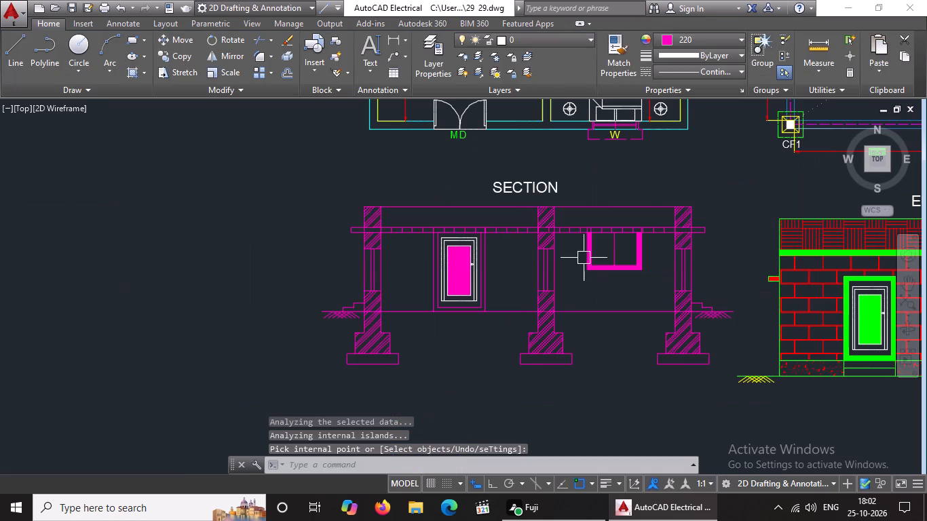
{"action": "key", "text": "Escape"}
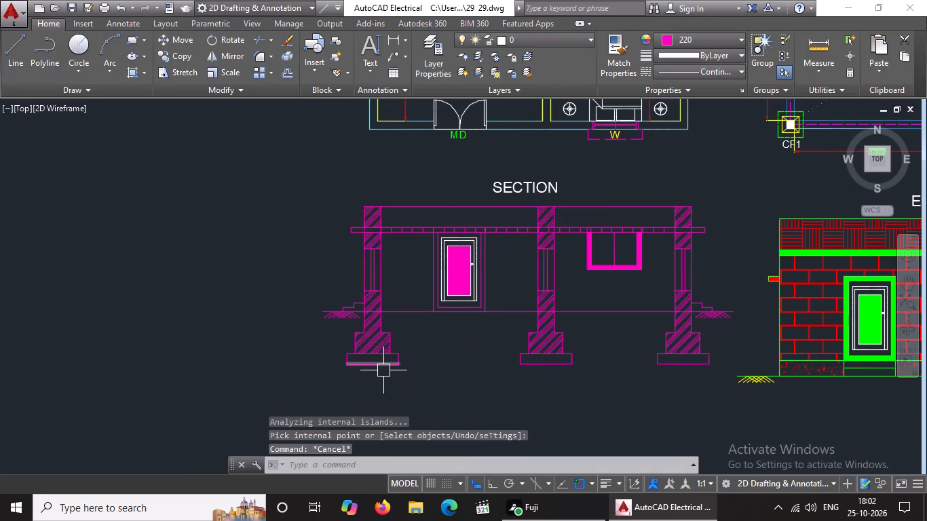
Hatch the base slabs beneath all three section footings with the AR-CONC pattern at scale 1.0 in colour 220.
{"action": "scroll", "coordinate": [370, 368], "scroll_direction": "up", "scroll_amount": 2}
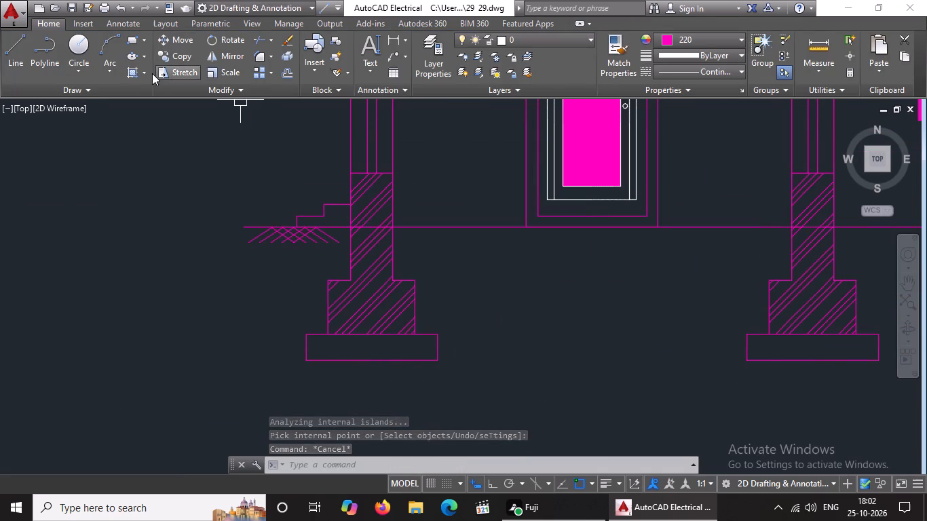
{"action": "left_click", "coordinate": [142, 71]}
{"action": "left_click", "coordinate": [167, 94]}
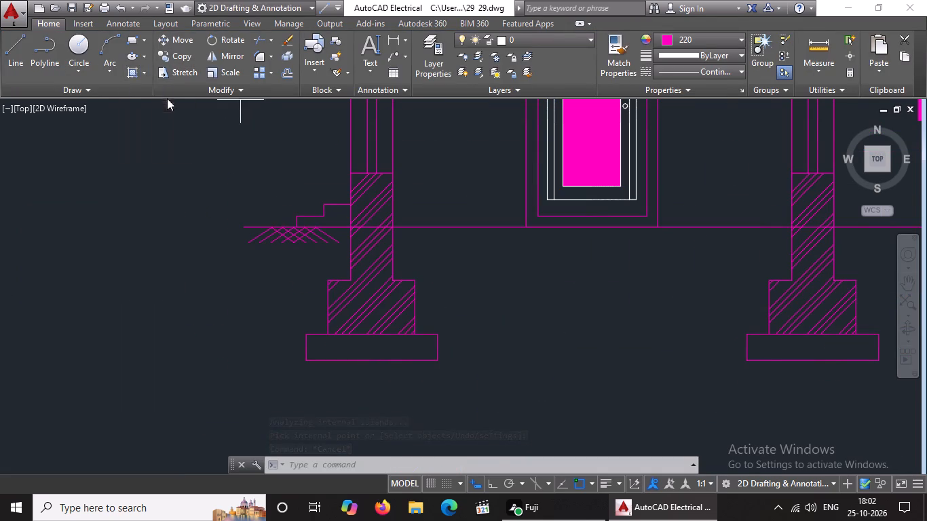
{"action": "scroll", "coordinate": [204, 52], "scroll_direction": "up", "scroll_amount": 1}
{"action": "scroll", "coordinate": [204, 52], "scroll_direction": "down", "scroll_amount": 3}
{"action": "left_click", "coordinate": [277, 49]}
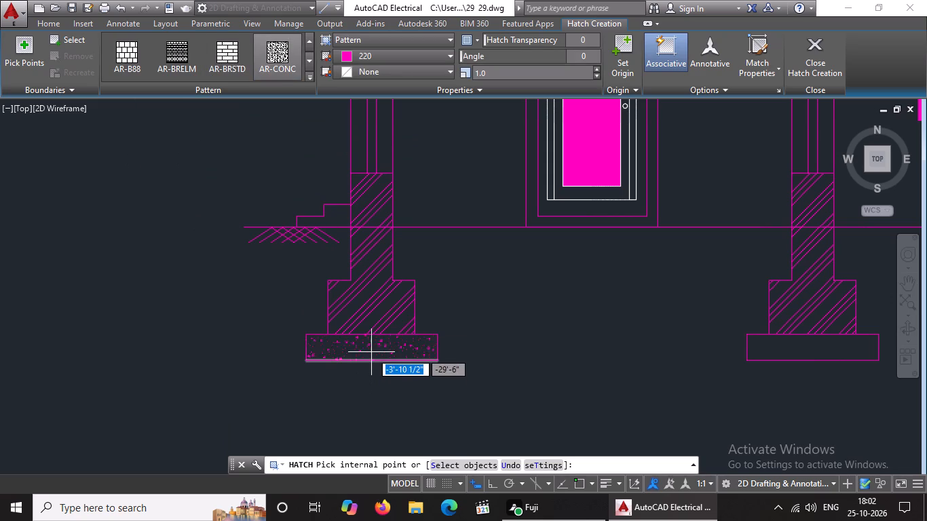
{"action": "left_click", "coordinate": [371, 347]}
{"action": "scroll", "coordinate": [467, 355], "scroll_direction": "down", "scroll_amount": 2}
{"action": "scroll", "coordinate": [617, 358], "scroll_direction": "up", "scroll_amount": 3}
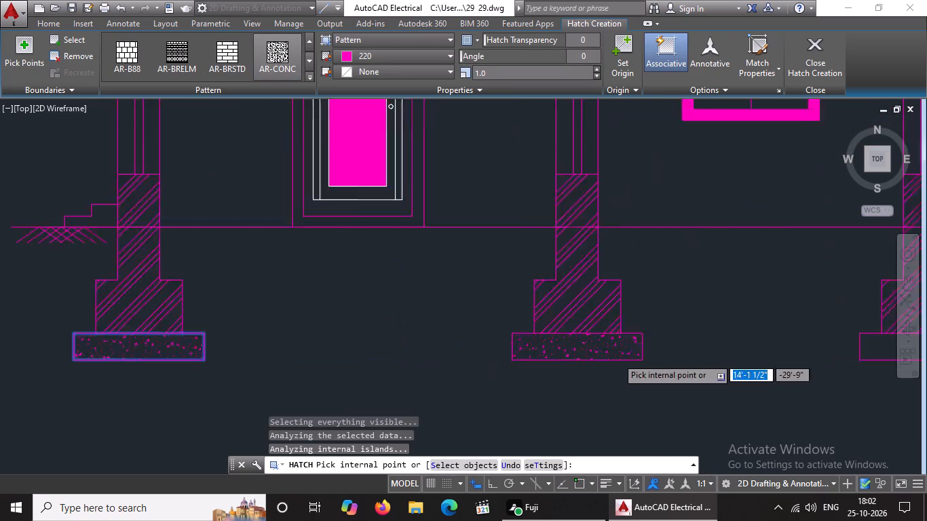
{"action": "left_click", "coordinate": [572, 338]}
{"action": "scroll", "coordinate": [575, 336], "scroll_direction": "down", "scroll_amount": 3}
{"action": "scroll", "coordinate": [737, 337], "scroll_direction": "up", "scroll_amount": 2}
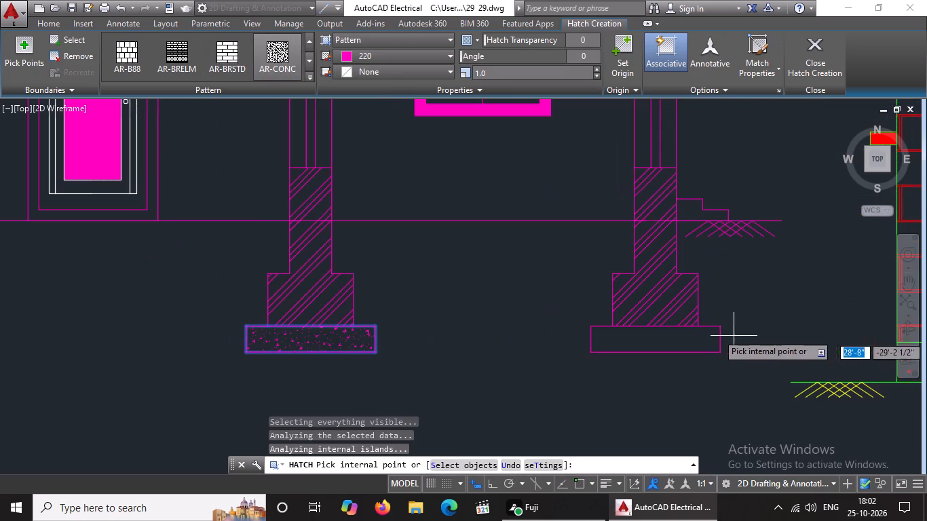
{"action": "left_click", "coordinate": [635, 337]}
{"action": "left_click", "coordinate": [816, 66]}
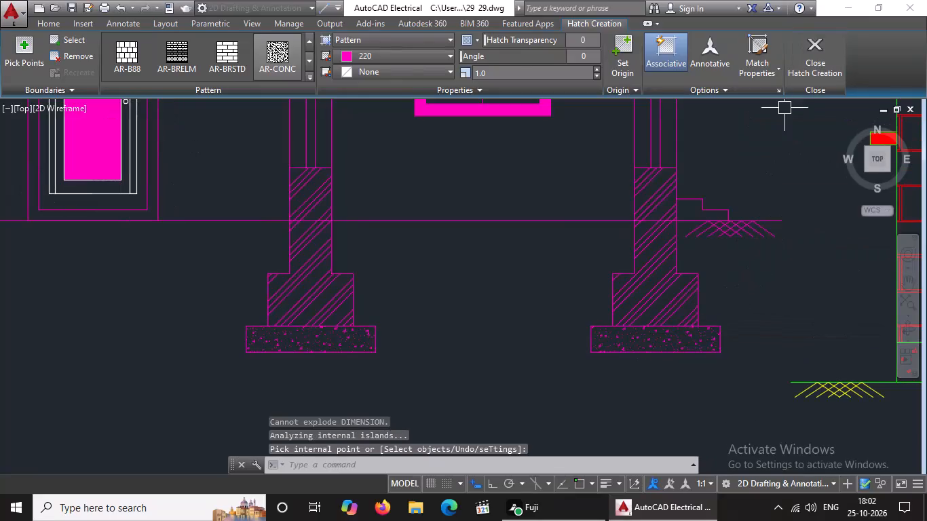
{"action": "scroll", "coordinate": [624, 268], "scroll_direction": "down", "scroll_amount": 4}
{"action": "key", "text": "Escape"}
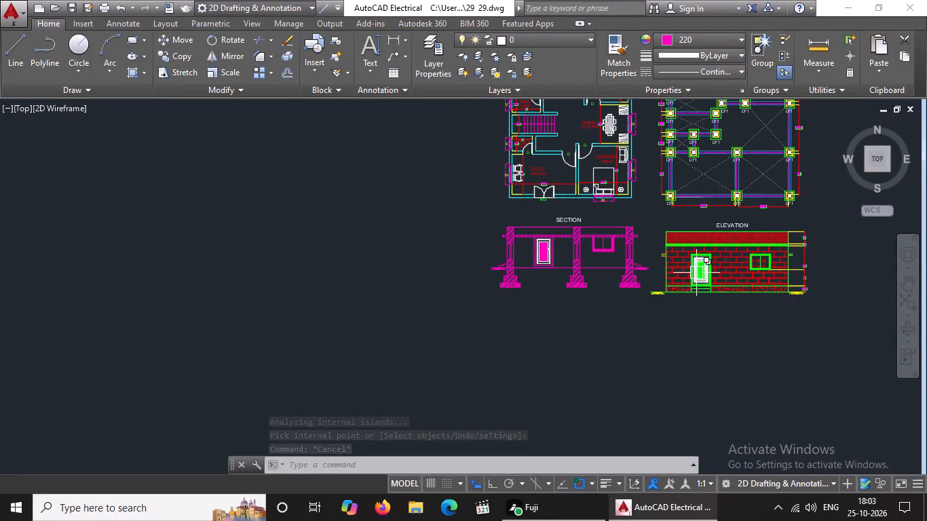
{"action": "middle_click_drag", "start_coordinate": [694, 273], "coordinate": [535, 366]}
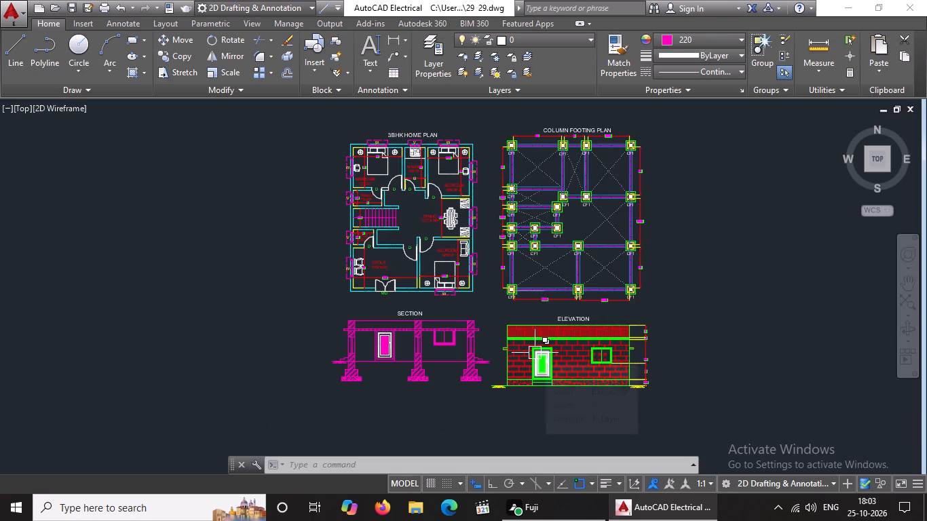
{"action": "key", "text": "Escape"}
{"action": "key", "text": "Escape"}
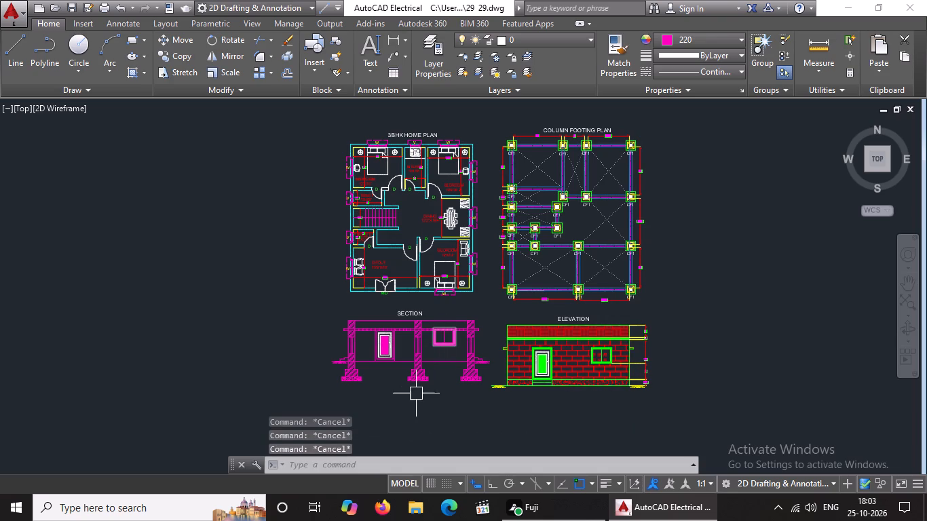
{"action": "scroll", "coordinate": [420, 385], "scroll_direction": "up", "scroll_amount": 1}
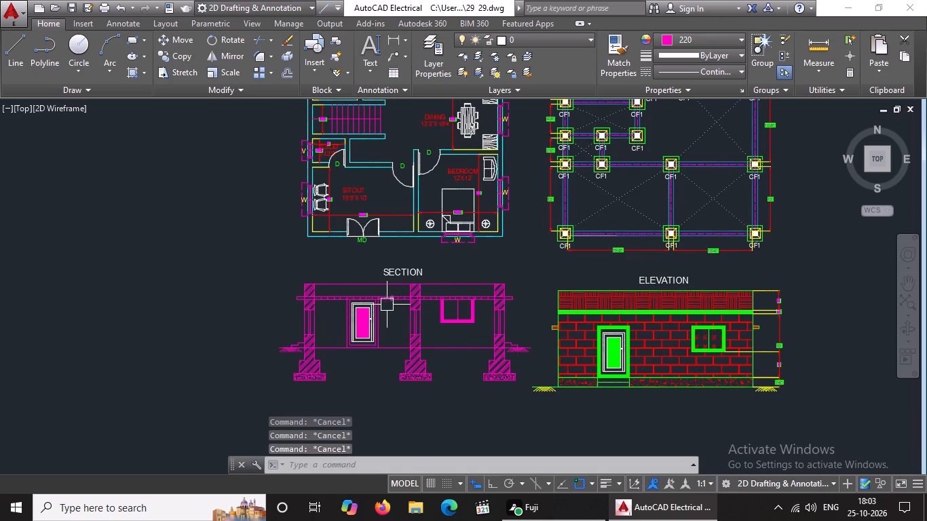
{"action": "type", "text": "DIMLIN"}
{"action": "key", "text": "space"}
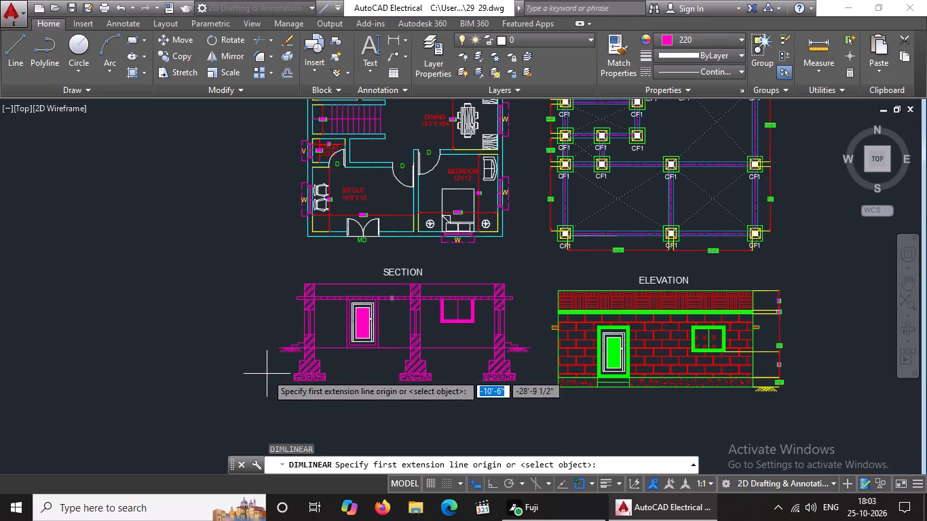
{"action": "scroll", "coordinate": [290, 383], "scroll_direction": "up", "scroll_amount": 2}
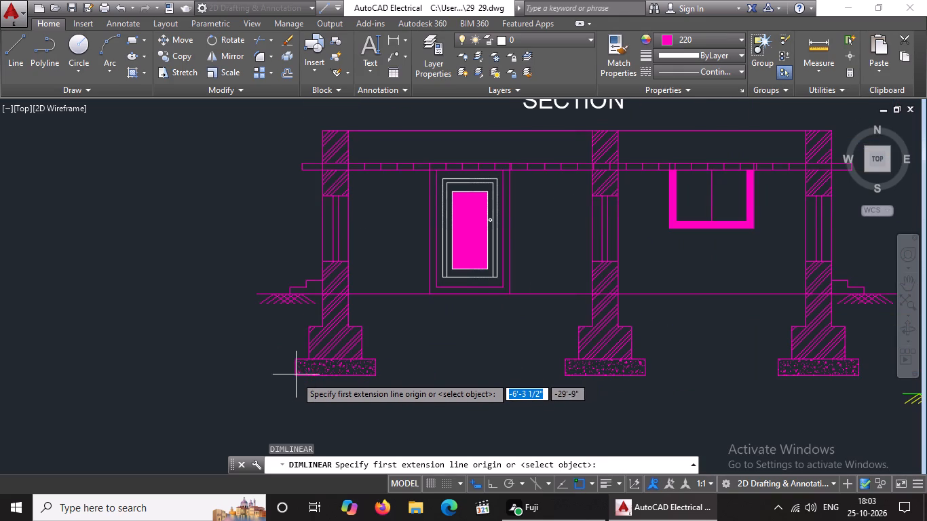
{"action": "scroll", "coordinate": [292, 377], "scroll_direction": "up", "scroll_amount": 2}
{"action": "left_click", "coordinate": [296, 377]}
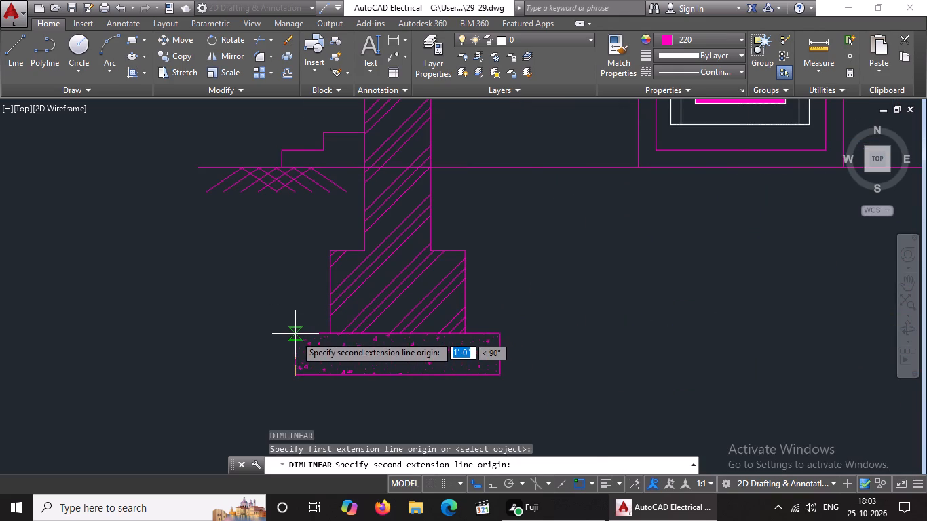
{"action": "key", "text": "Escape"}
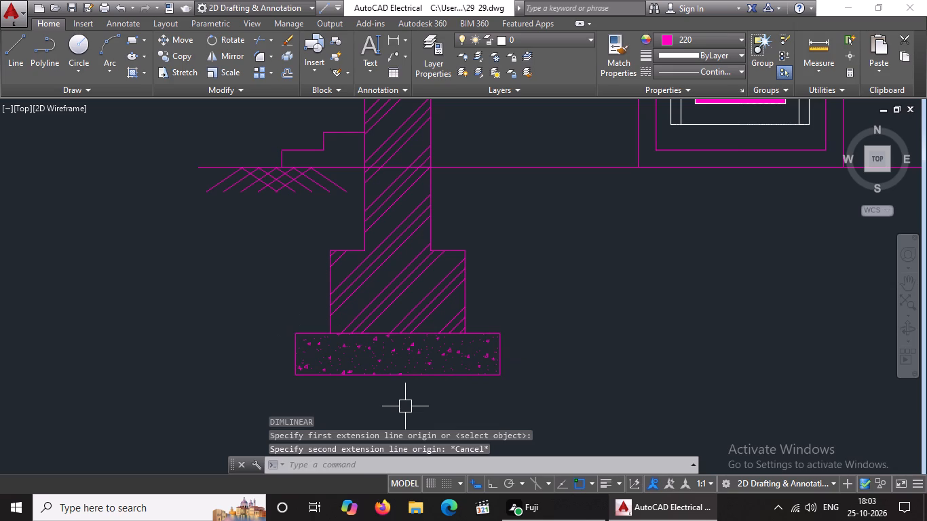
Limit the running object snap modes to Endpoint, Midpoint and Center, clearing all the others.
{"action": "type", "text": "OS"}
{"action": "key", "text": "Return"}
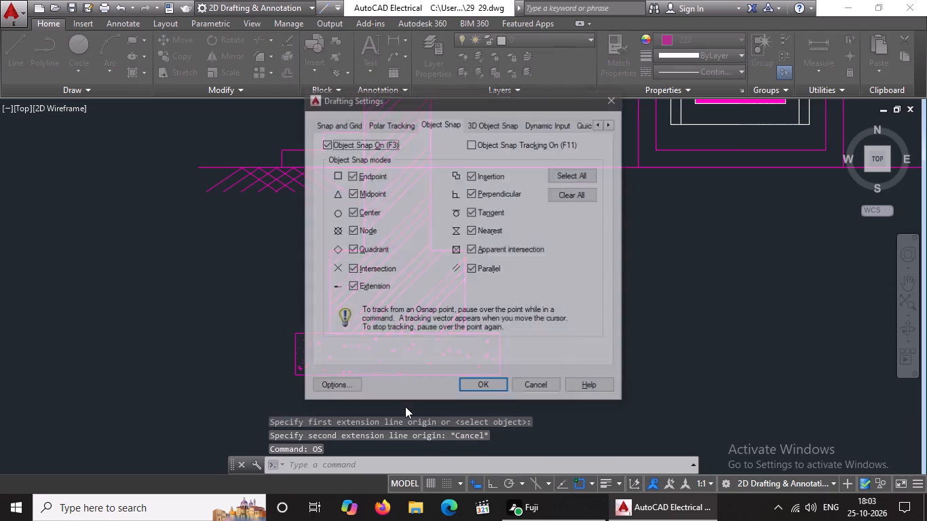
{"action": "left_click", "coordinate": [585, 192]}
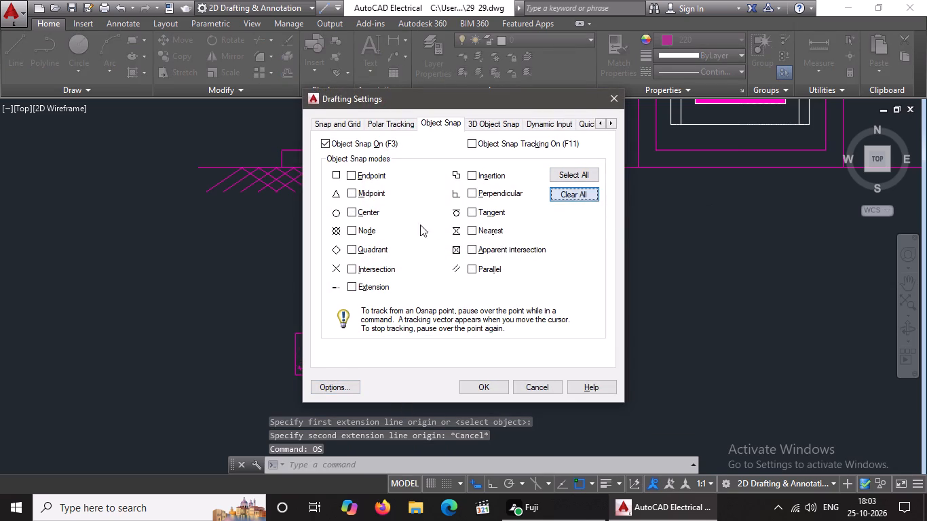
{"action": "left_click", "coordinate": [358, 209]}
{"action": "left_click", "coordinate": [360, 195]}
{"action": "left_click", "coordinate": [366, 170]}
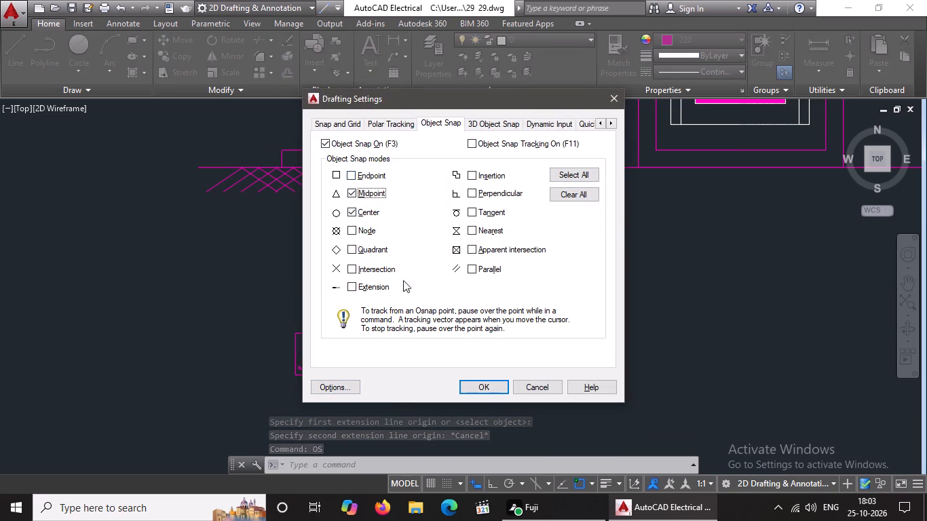
{"action": "left_click", "coordinate": [364, 174]}
{"action": "left_click", "coordinate": [488, 389]}
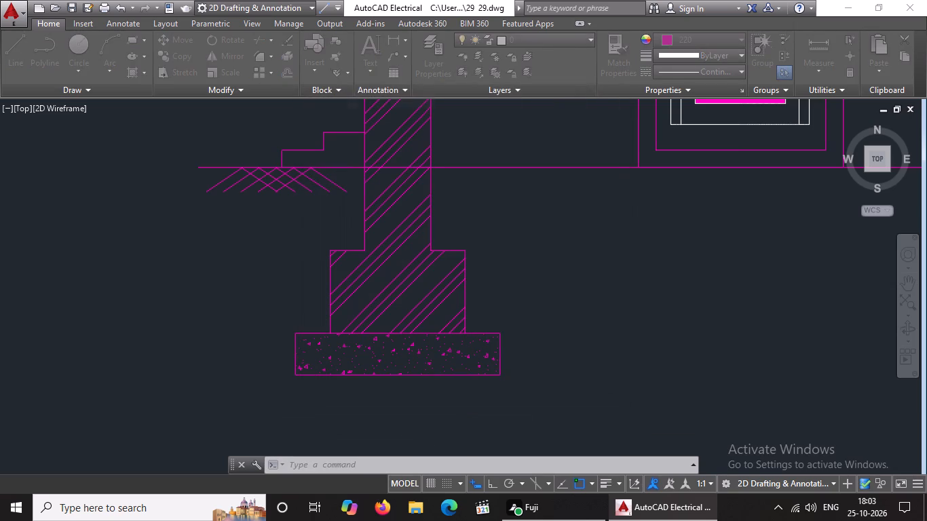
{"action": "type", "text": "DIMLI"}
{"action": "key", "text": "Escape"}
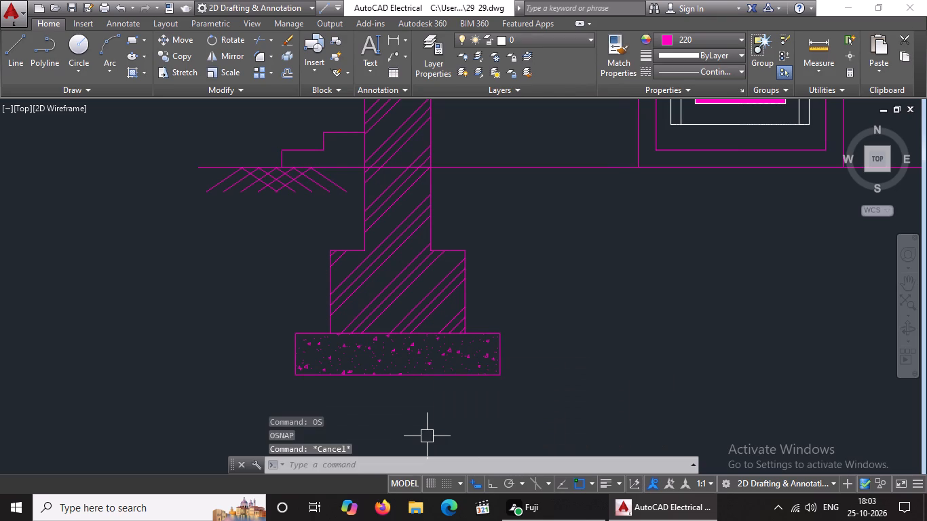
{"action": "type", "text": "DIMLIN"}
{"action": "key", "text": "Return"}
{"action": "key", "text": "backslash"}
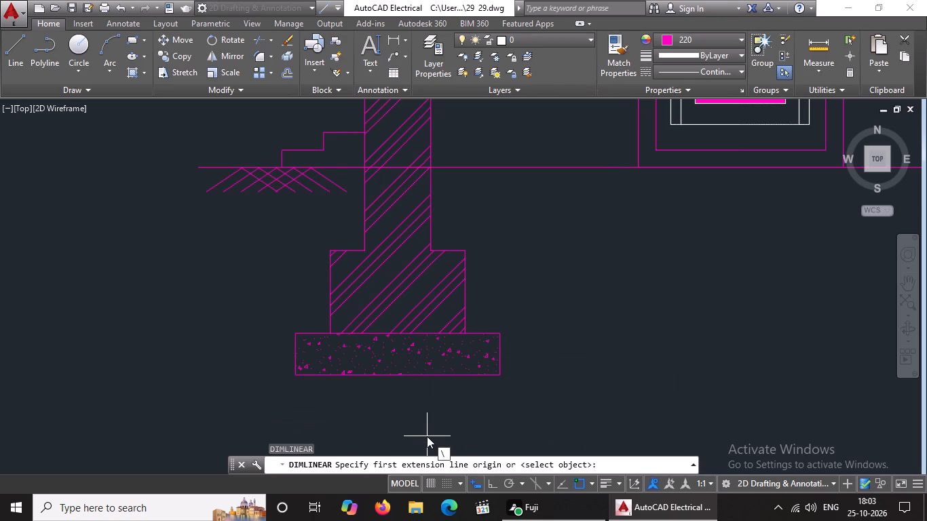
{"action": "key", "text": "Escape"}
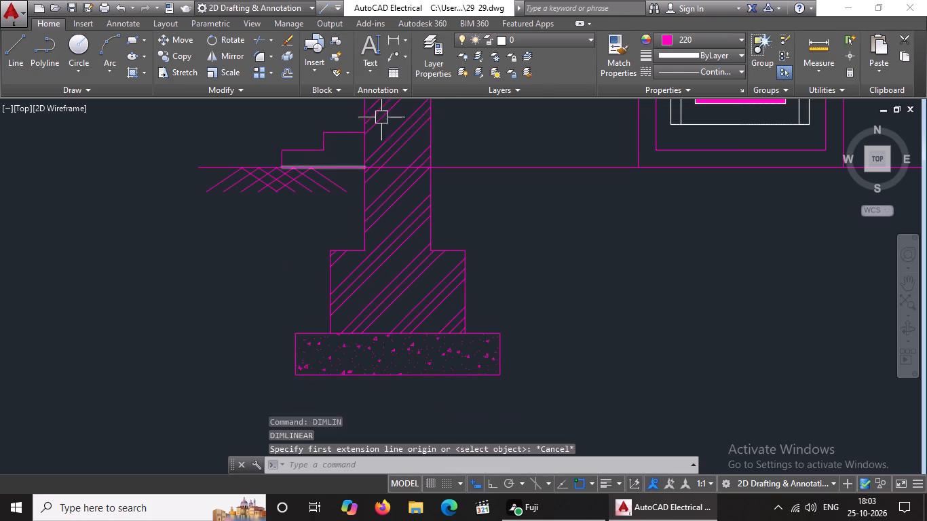
Add a vertical linear dimension for the thickness of the concrete base slab under the section's left-hand footing.
{"action": "left_click", "coordinate": [394, 37]}
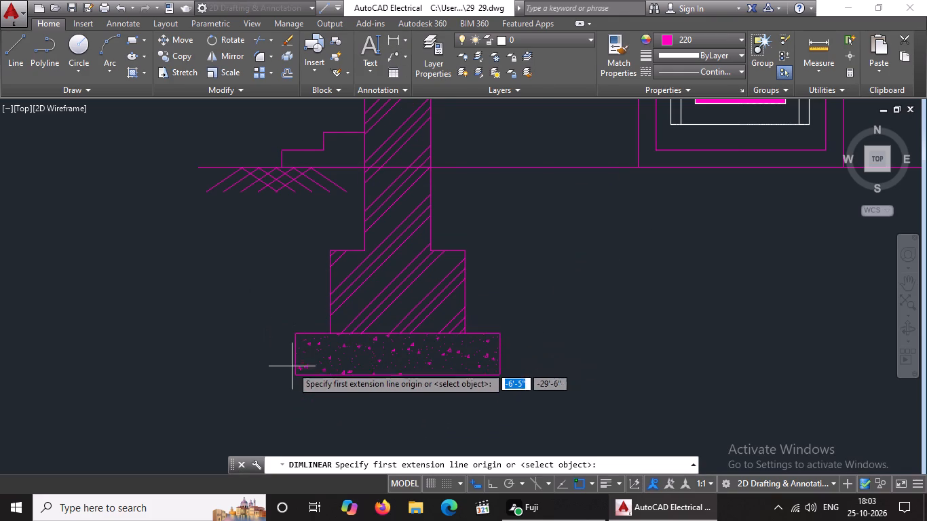
{"action": "left_click", "coordinate": [297, 374]}
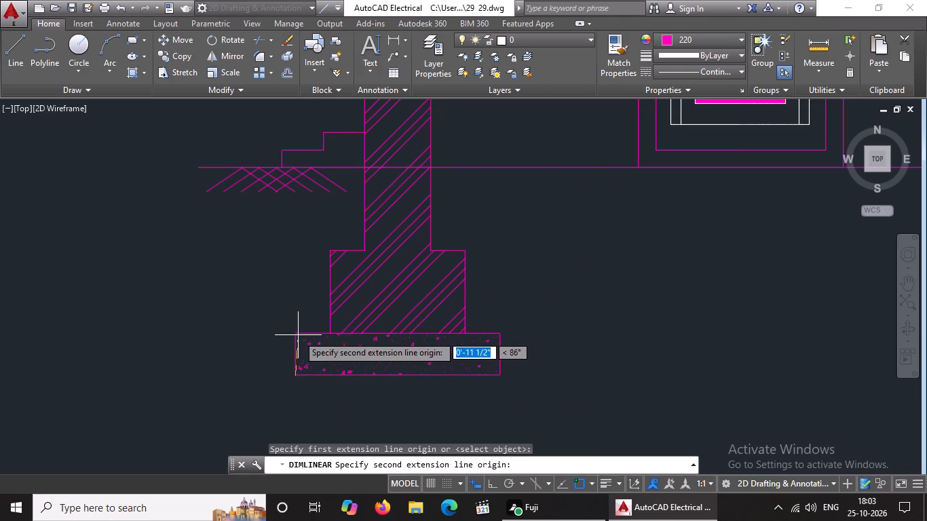
{"action": "left_click", "coordinate": [297, 333]}
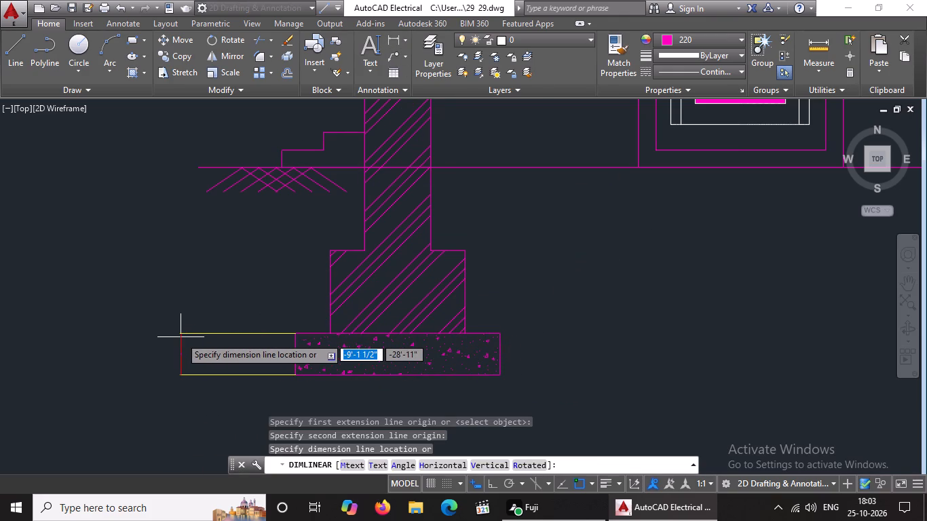
{"action": "left_click", "coordinate": [181, 337]}
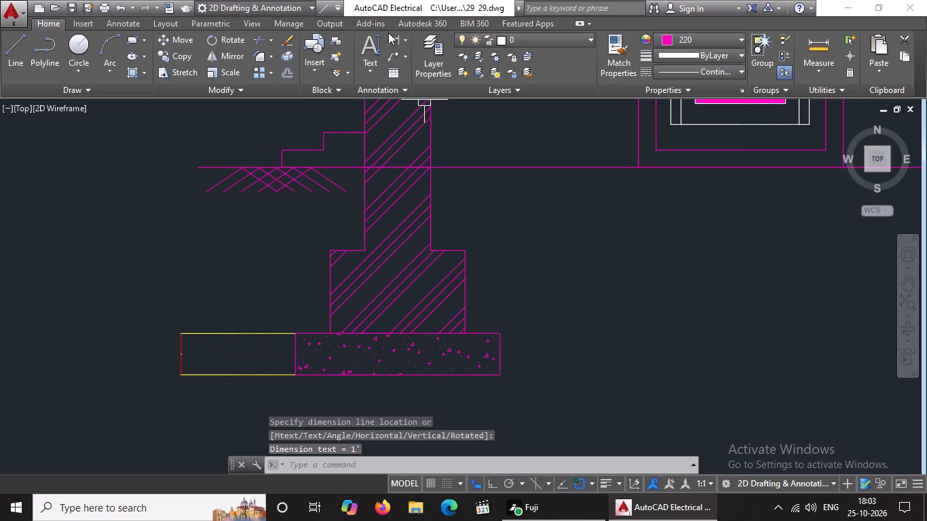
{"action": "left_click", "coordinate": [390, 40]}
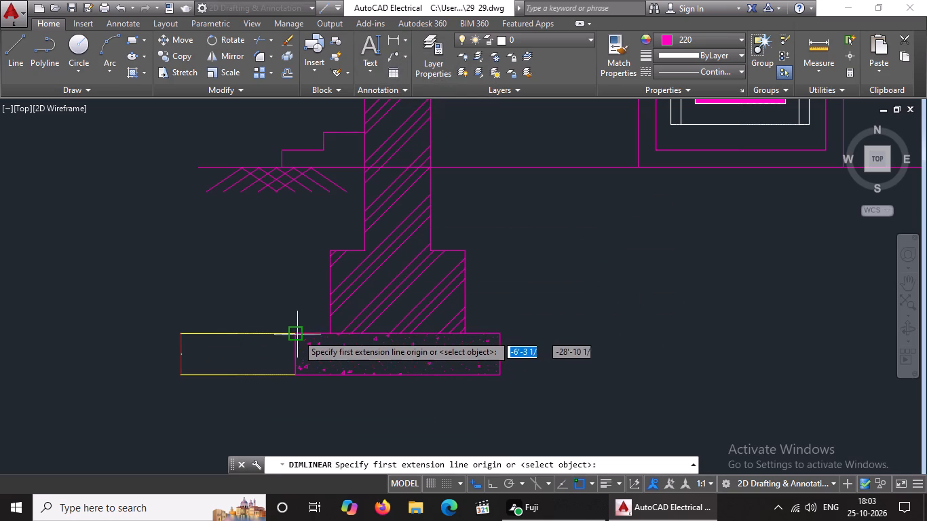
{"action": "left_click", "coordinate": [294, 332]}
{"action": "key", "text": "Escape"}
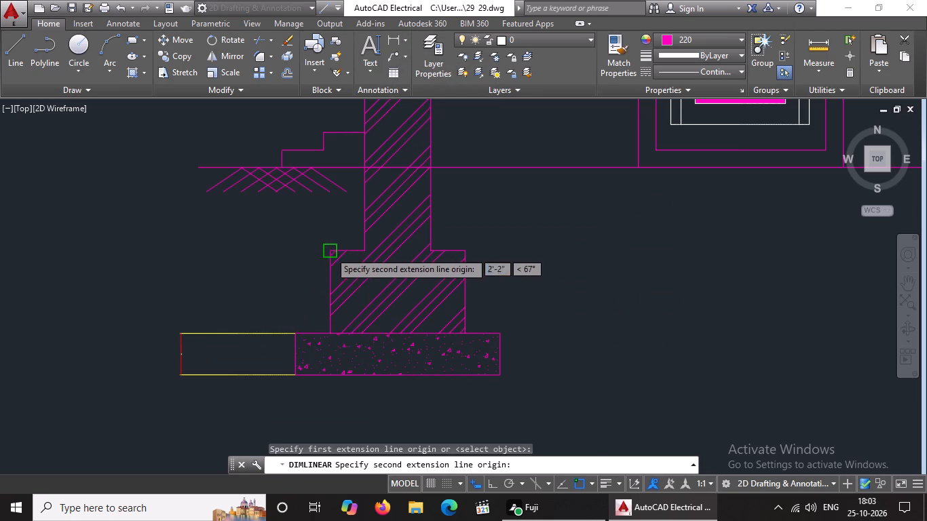
Dimension the heights of the left-hand footing block and the wall above it up to ground level, in line with the base slab dimension.
{"action": "left_click", "coordinate": [391, 39]}
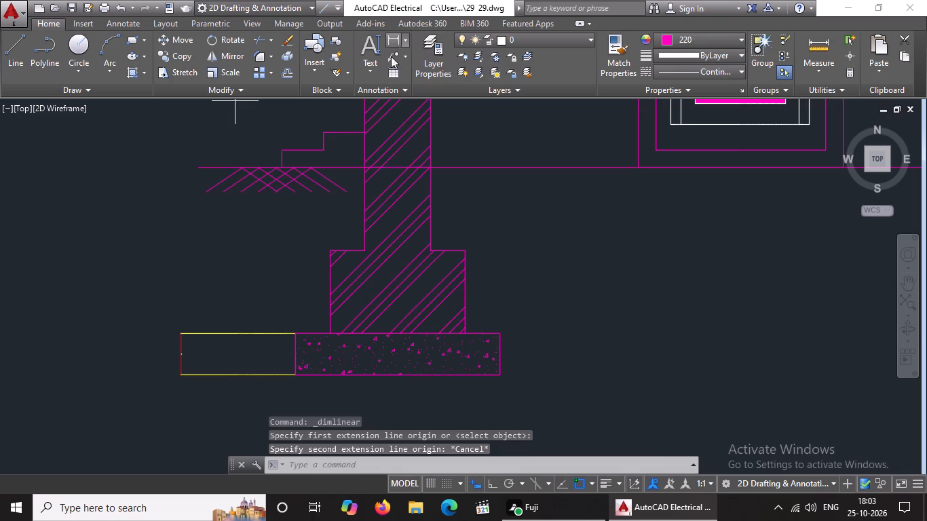
{"action": "left_click", "coordinate": [330, 334]}
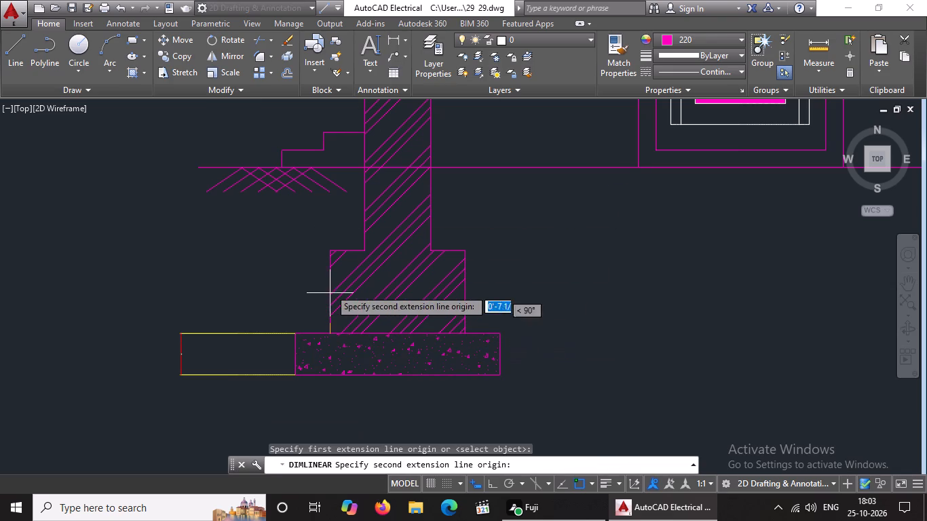
{"action": "left_click", "coordinate": [330, 252]}
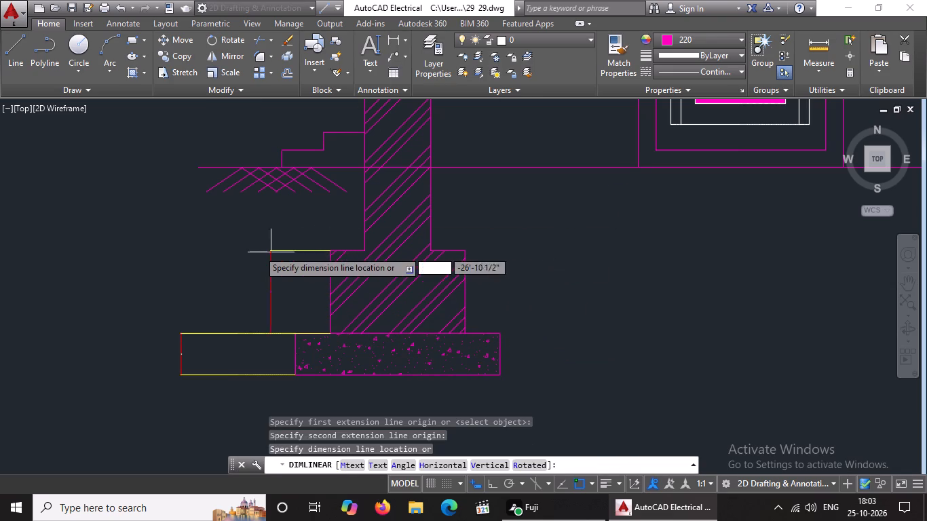
{"action": "left_click", "coordinate": [181, 249]}
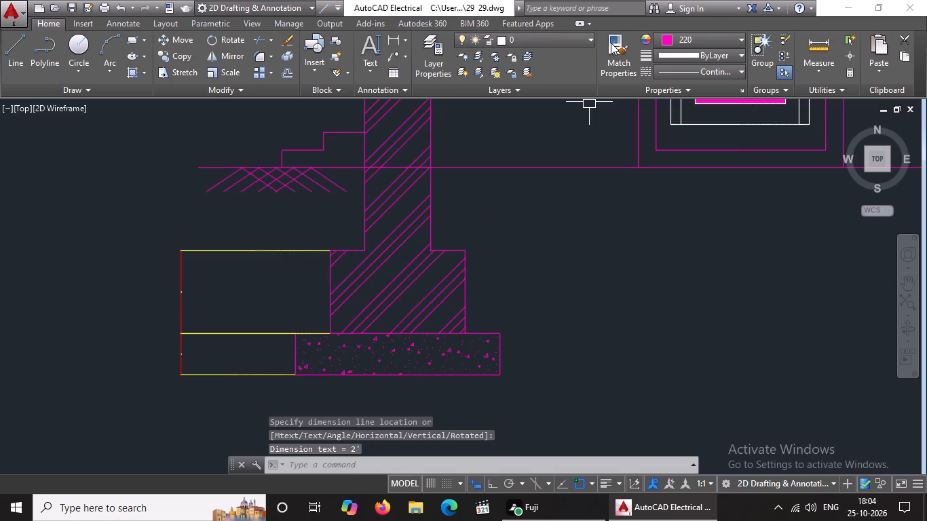
{"action": "left_click", "coordinate": [389, 36]}
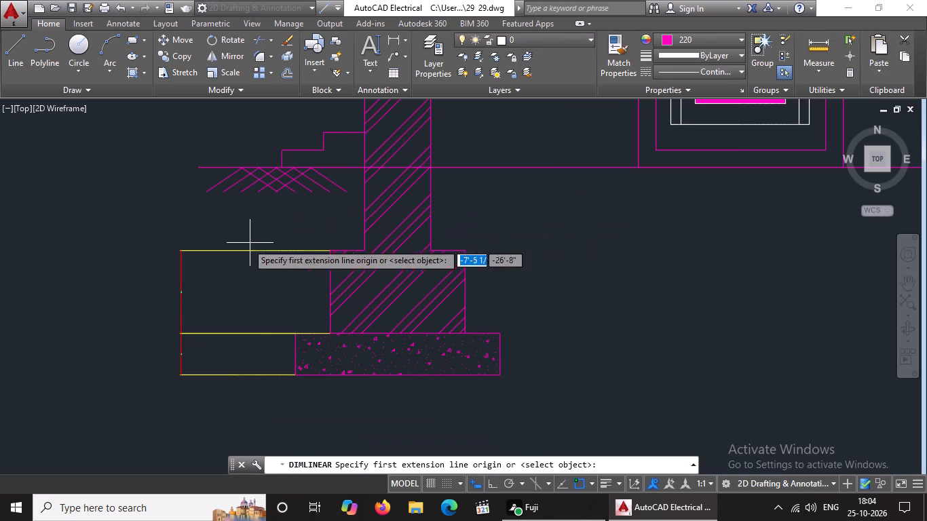
{"action": "left_click", "coordinate": [363, 252]}
{"action": "left_click", "coordinate": [364, 168]}
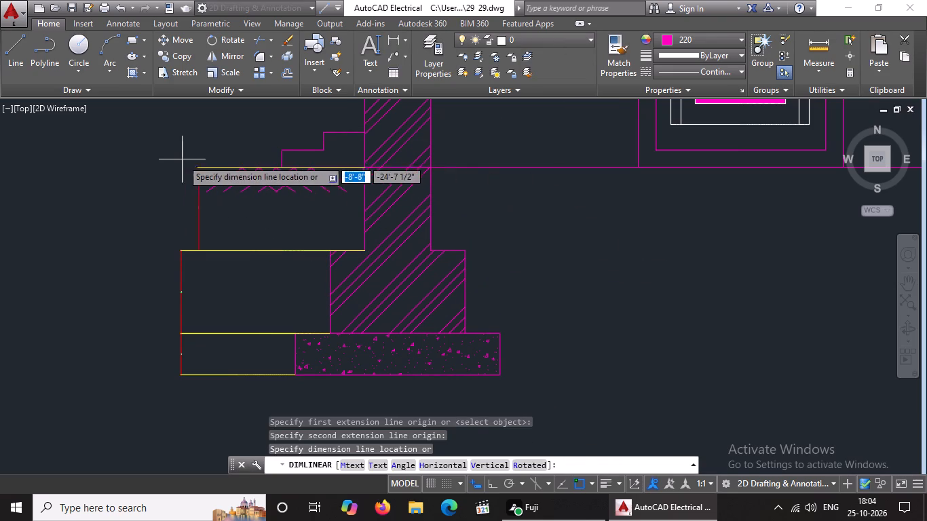
{"action": "left_click", "coordinate": [181, 161]}
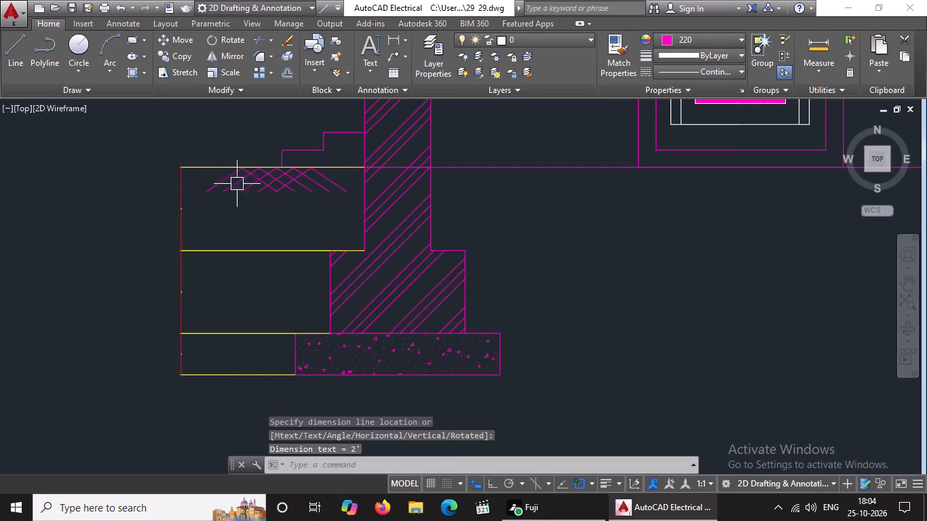
Dimension the heights of both entrance step risers beside the left-hand wall, continuing the same vertical dimension line.
{"action": "scroll", "coordinate": [288, 206], "scroll_direction": "down", "scroll_amount": 1}
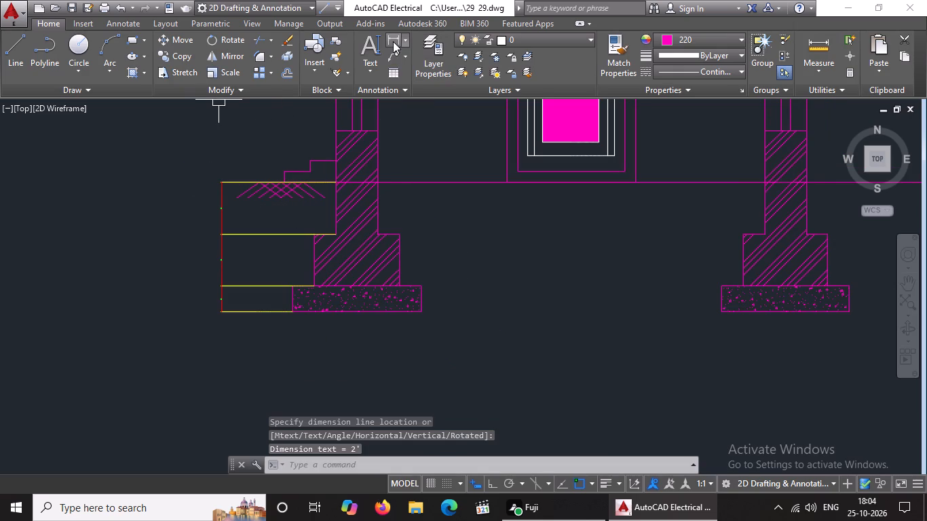
{"action": "left_click", "coordinate": [393, 38]}
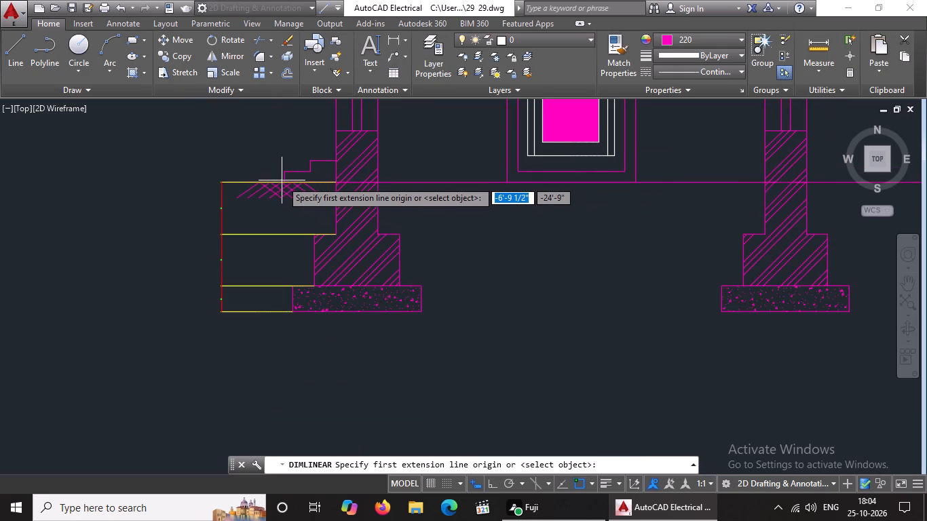
{"action": "left_click", "coordinate": [284, 181]}
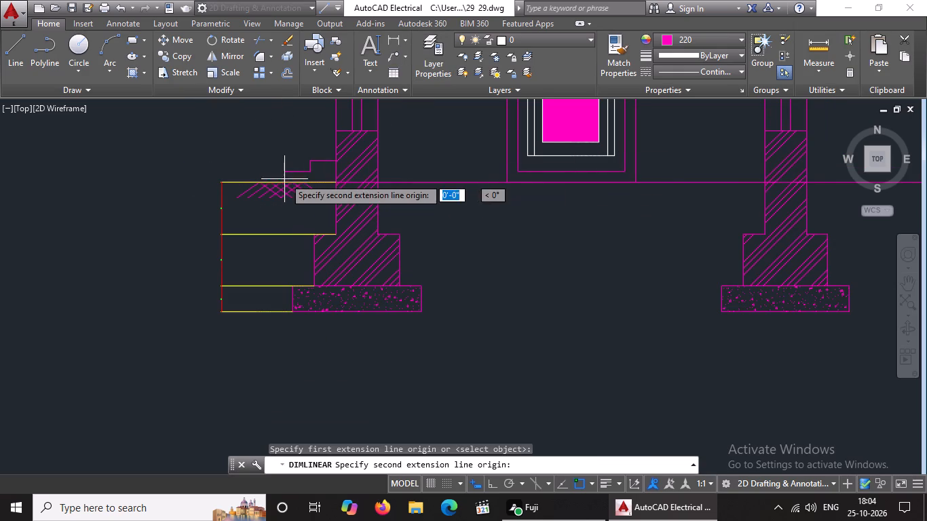
{"action": "left_click", "coordinate": [284, 172]}
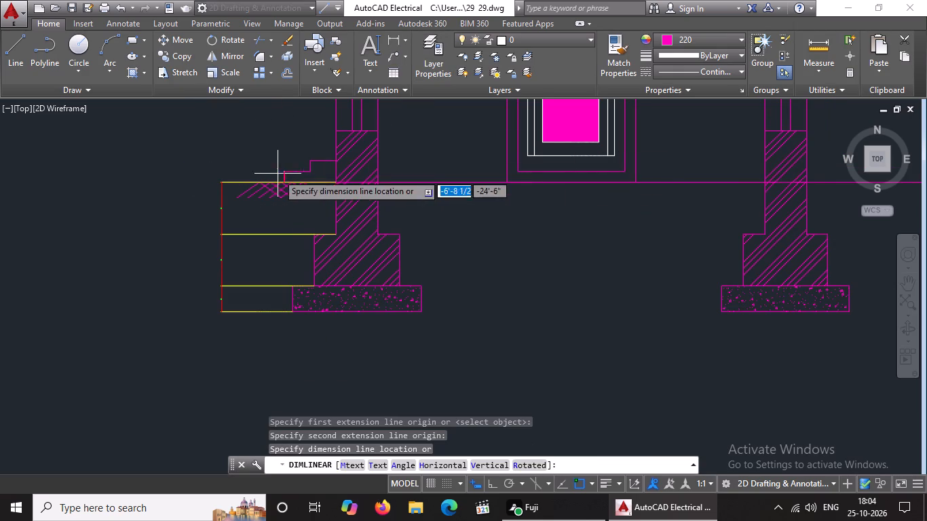
{"action": "left_click", "coordinate": [221, 168]}
{"action": "left_click", "coordinate": [390, 39]}
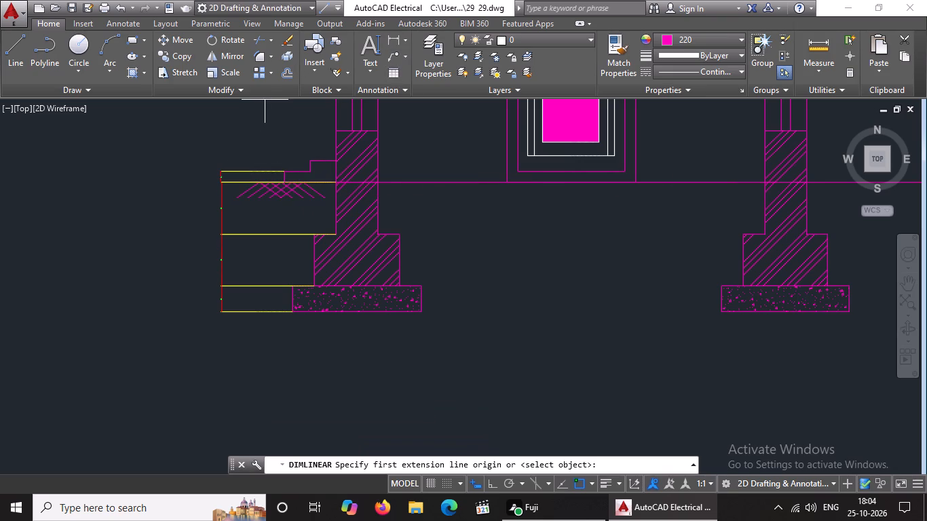
{"action": "left_click", "coordinate": [309, 170]}
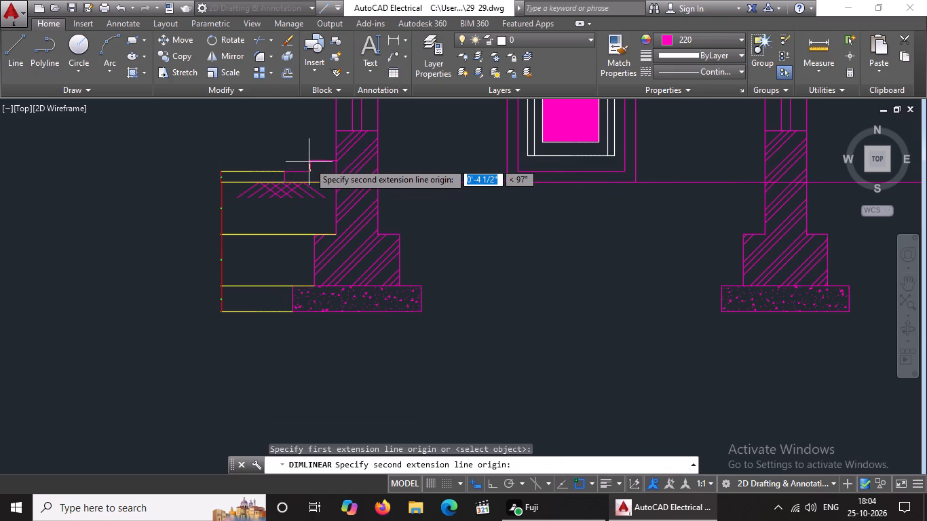
{"action": "left_click", "coordinate": [309, 161]}
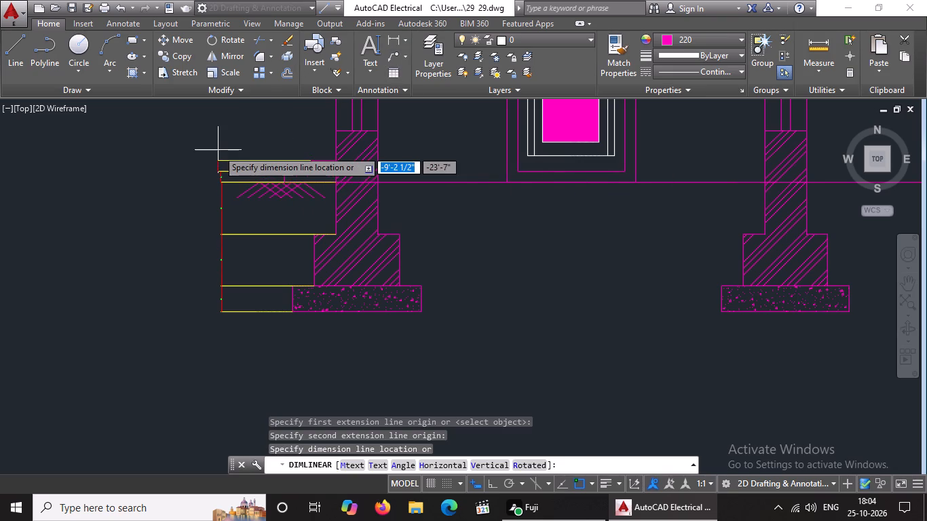
{"action": "left_click", "coordinate": [222, 150]}
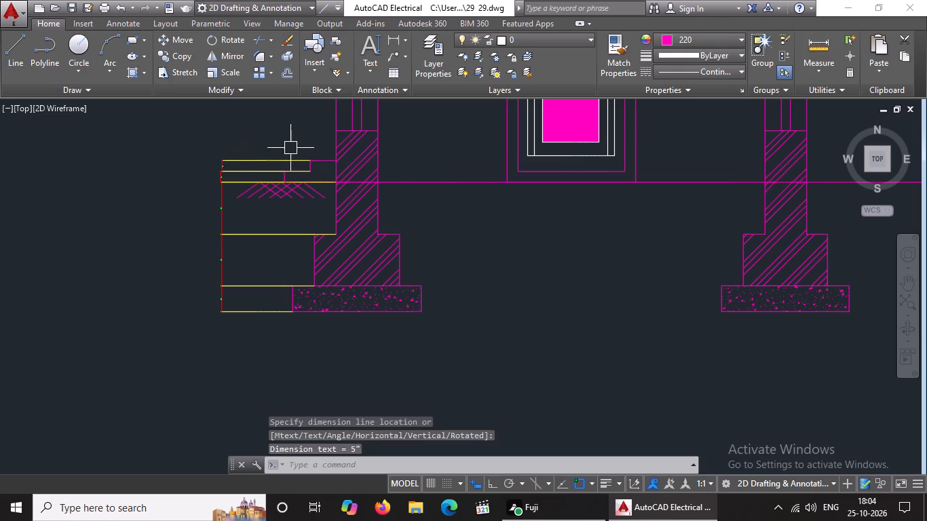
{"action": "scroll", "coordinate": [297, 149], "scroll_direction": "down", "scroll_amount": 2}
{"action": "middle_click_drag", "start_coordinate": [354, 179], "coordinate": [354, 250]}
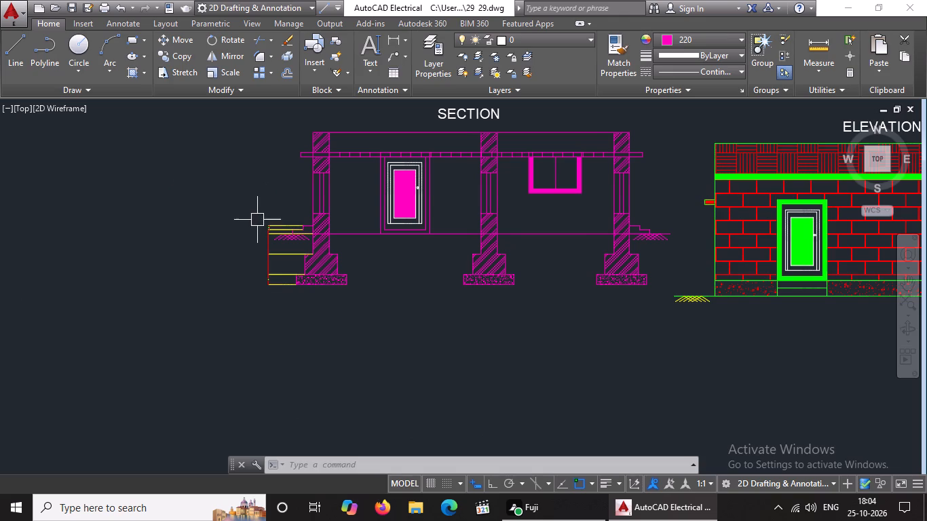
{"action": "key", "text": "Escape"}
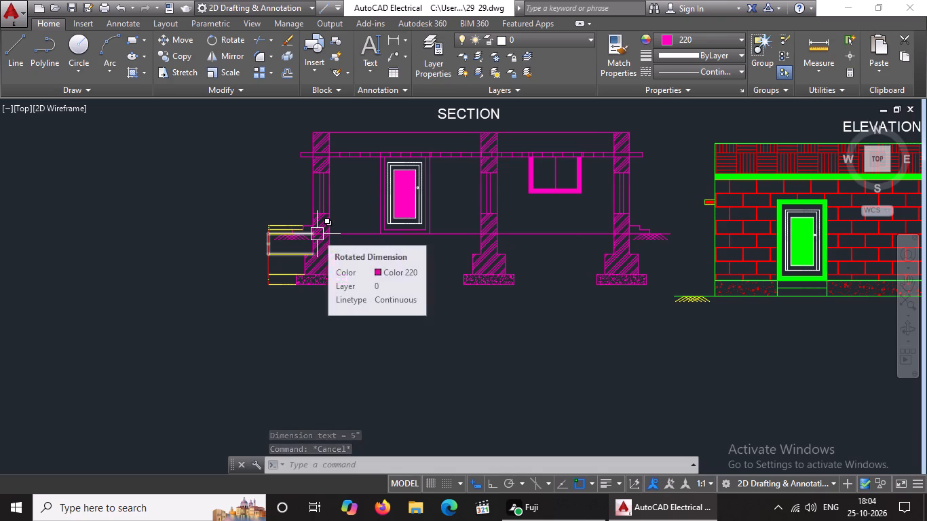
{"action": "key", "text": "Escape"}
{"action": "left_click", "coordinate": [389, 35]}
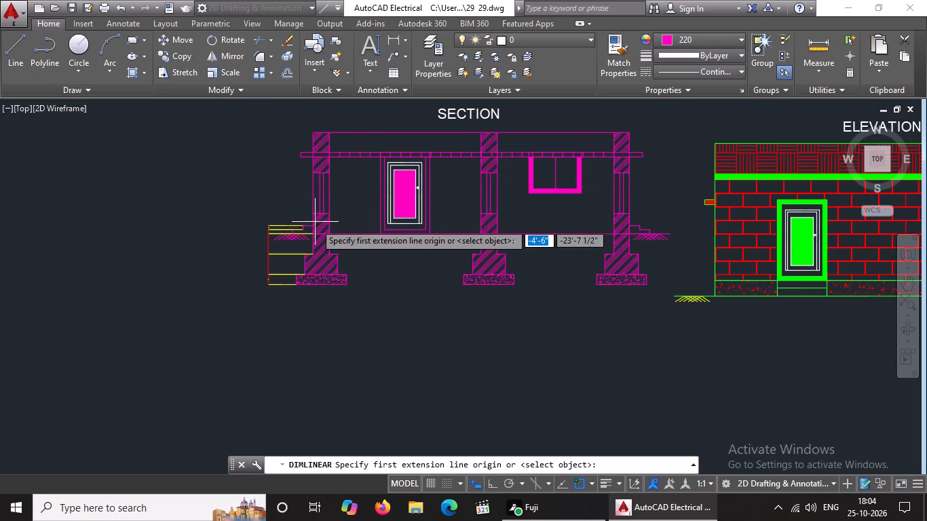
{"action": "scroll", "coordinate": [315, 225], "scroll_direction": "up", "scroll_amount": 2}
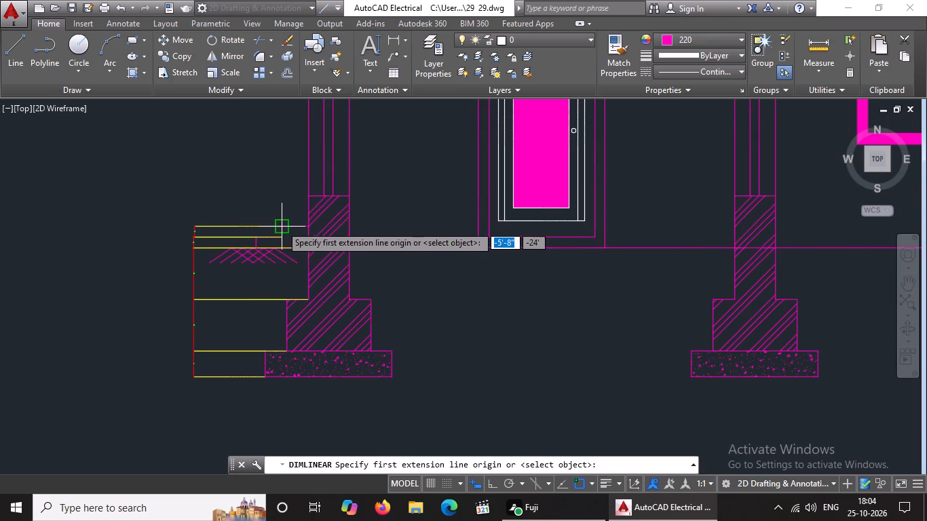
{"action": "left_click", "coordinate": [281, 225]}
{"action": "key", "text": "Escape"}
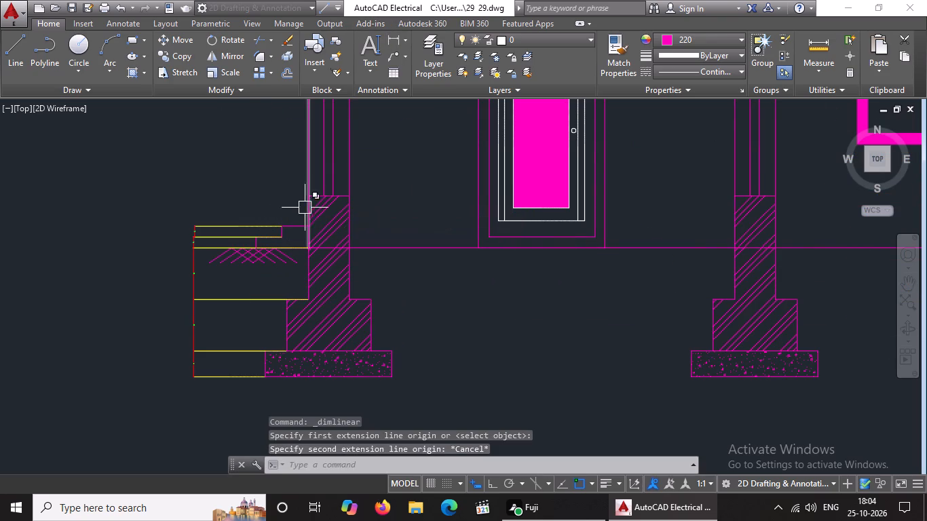
Dimension the left-hand wall's height from the top entrance step to the window sill, aligned with the dimensions below.
{"action": "left_click", "coordinate": [391, 41]}
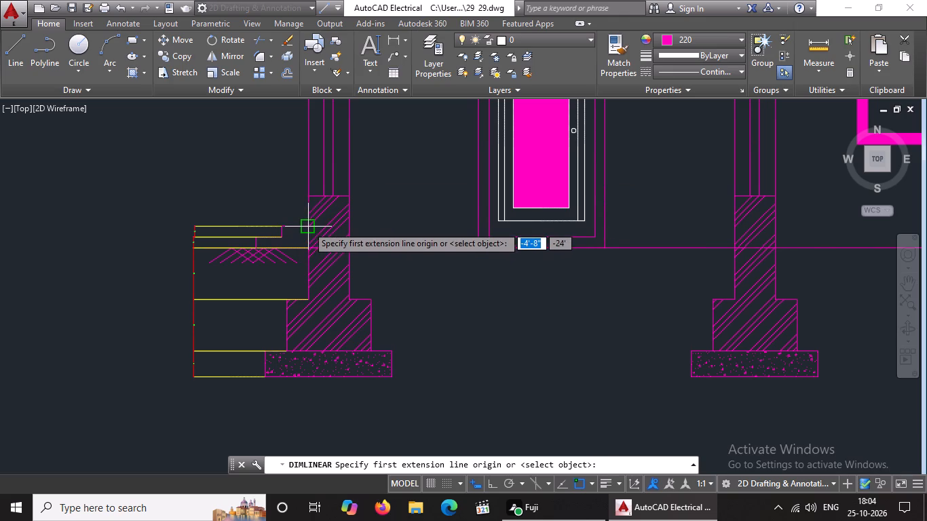
{"action": "left_click", "coordinate": [307, 226]}
{"action": "left_click", "coordinate": [310, 195]}
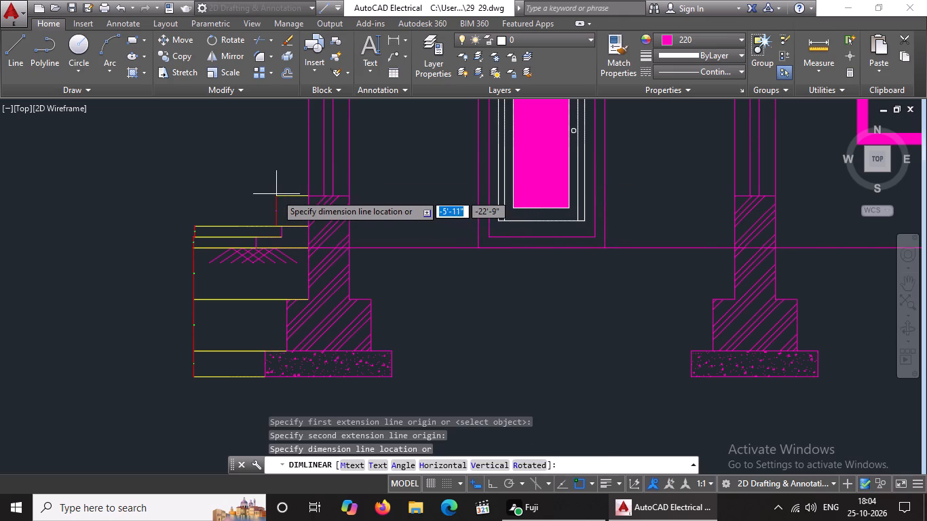
{"action": "left_click", "coordinate": [194, 193]}
Dimension the window opening's height in the left-hand wall, from sill to head, aligned with the existing dimension chain.
{"action": "scroll", "coordinate": [202, 194], "scroll_direction": "down", "scroll_amount": 1}
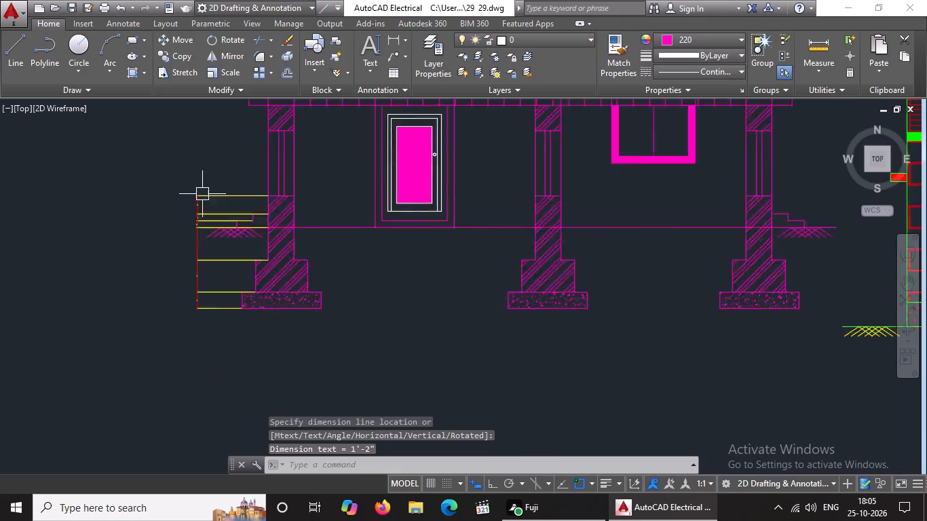
{"action": "scroll", "coordinate": [203, 194], "scroll_direction": "down", "scroll_amount": 1}
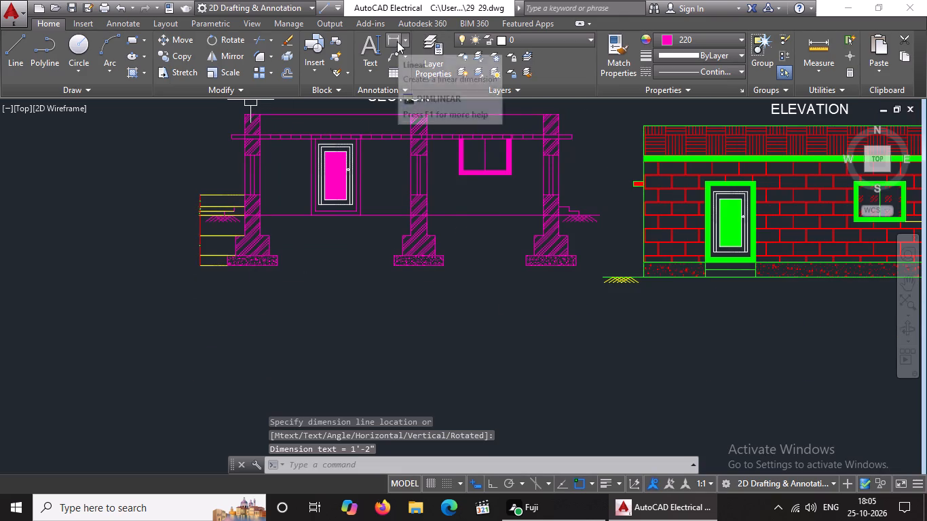
{"action": "left_click", "coordinate": [397, 41]}
{"action": "scroll", "coordinate": [195, 215], "scroll_direction": "up", "scroll_amount": 3}
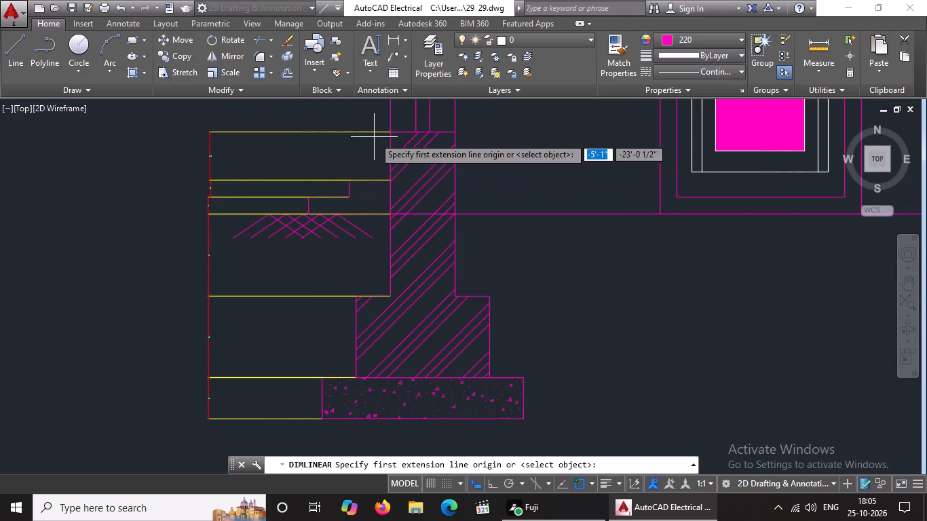
{"action": "left_click", "coordinate": [390, 132]}
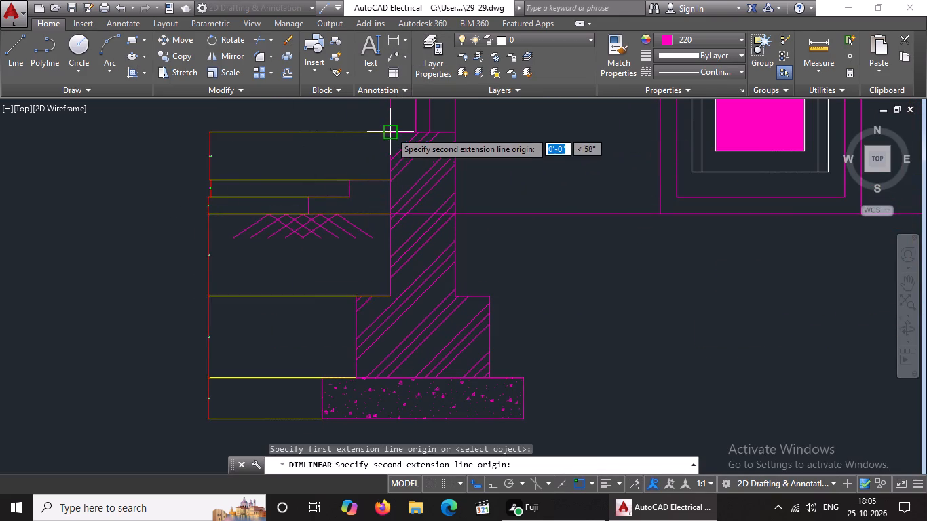
{"action": "scroll", "coordinate": [390, 134], "scroll_direction": "down", "scroll_amount": 3}
{"action": "middle_click_drag", "start_coordinate": [392, 125], "coordinate": [392, 249]}
{"action": "scroll", "coordinate": [388, 209], "scroll_direction": "up", "scroll_amount": 2}
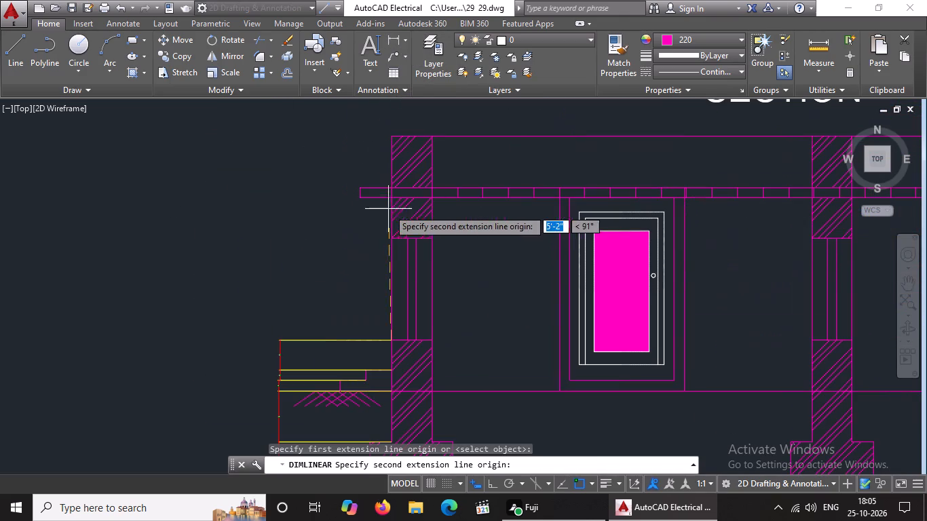
{"action": "left_click", "coordinate": [392, 239]}
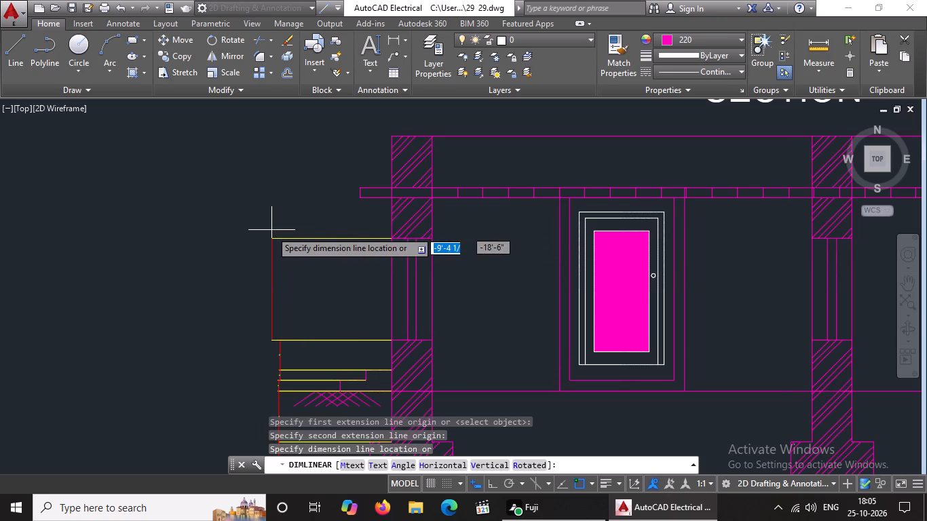
{"action": "left_click", "coordinate": [280, 229]}
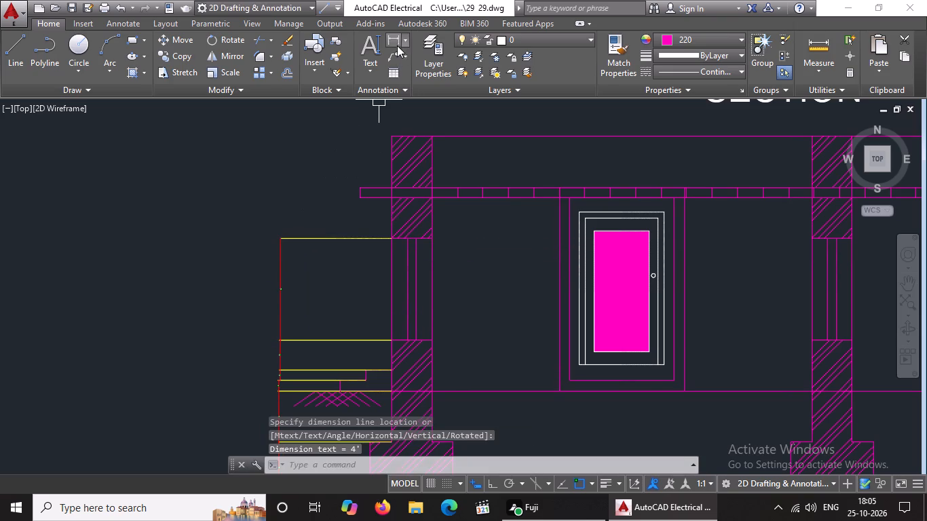
Dimension the left-hand wall's height from the window head to the underside of the roof slab, aligned with the chain below.
{"action": "left_click", "coordinate": [396, 37]}
{"action": "left_click", "coordinate": [393, 237]}
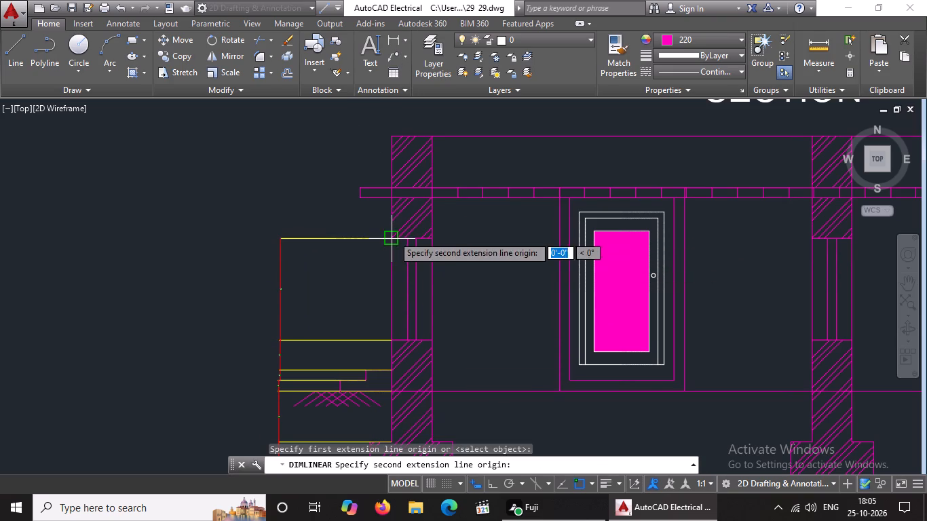
{"action": "left_click", "coordinate": [392, 197]}
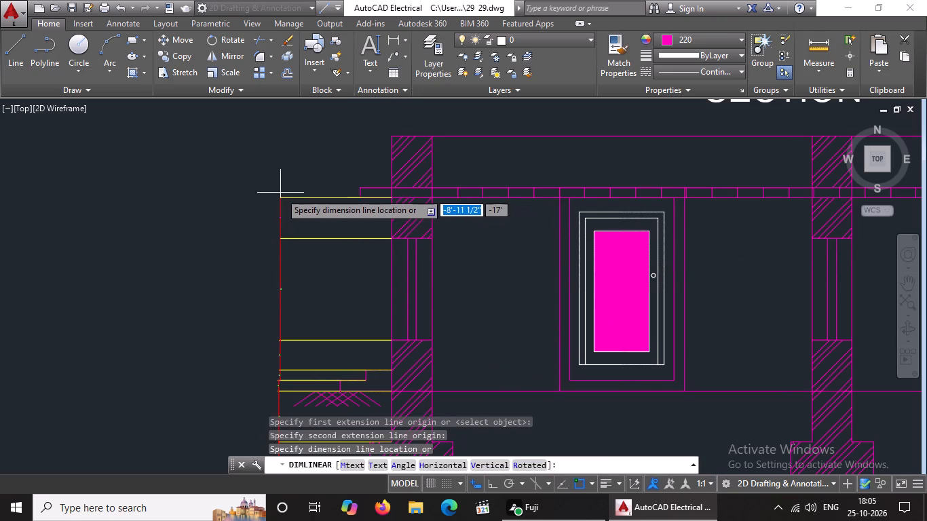
{"action": "left_click", "coordinate": [280, 193]}
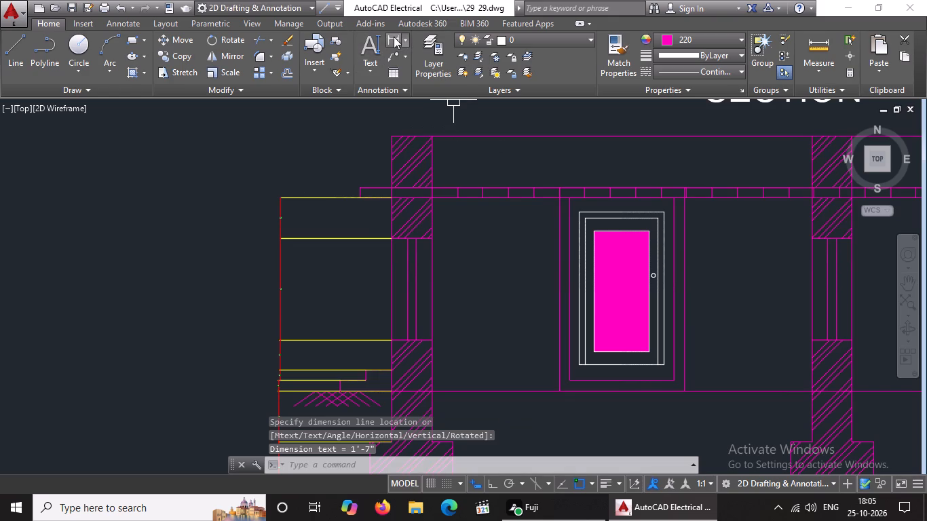
Dimension the roof slab's thickness at the left-hand wall, continuing the same vertical dimension line.
{"action": "left_click_drag", "start_coordinate": [392, 37], "coordinate": [392, 60]}
{"action": "left_click", "coordinate": [393, 39]}
{"action": "left_click", "coordinate": [394, 197]}
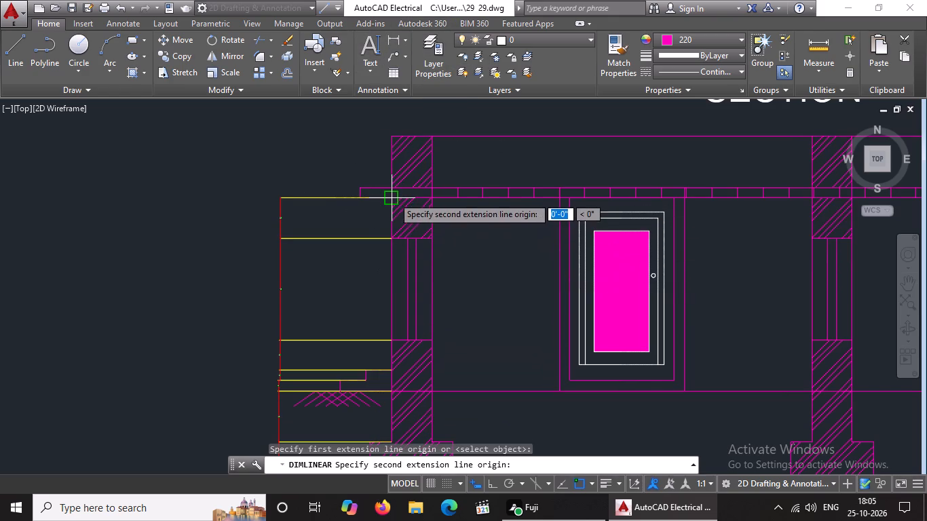
{"action": "left_click", "coordinate": [393, 185]}
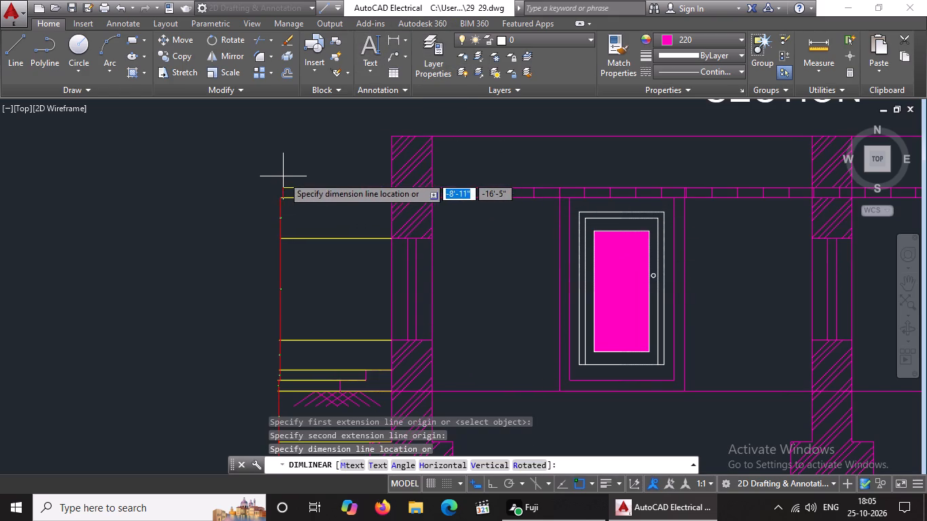
{"action": "left_click", "coordinate": [280, 177]}
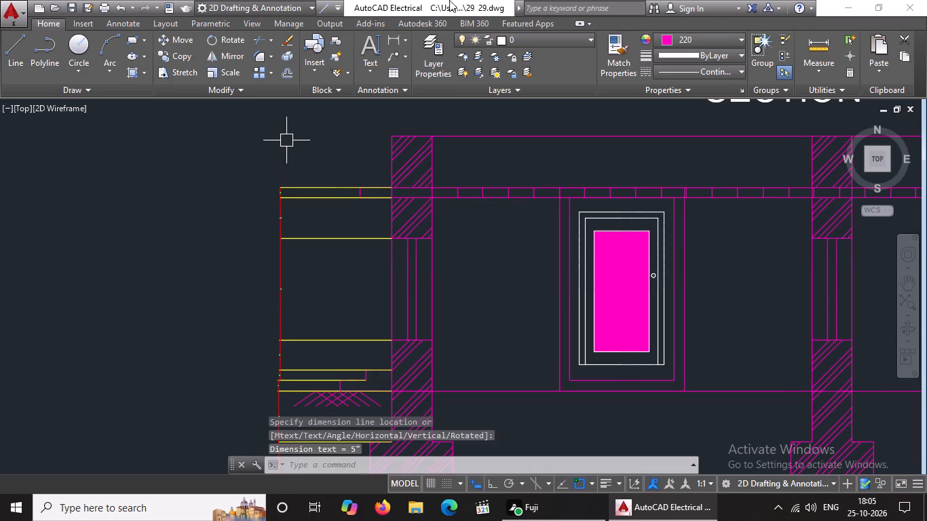
Dimension the left-hand parapet's height from the top of the roof slab to the wall top, aligned with the existing chain.
{"action": "left_click", "coordinate": [392, 40]}
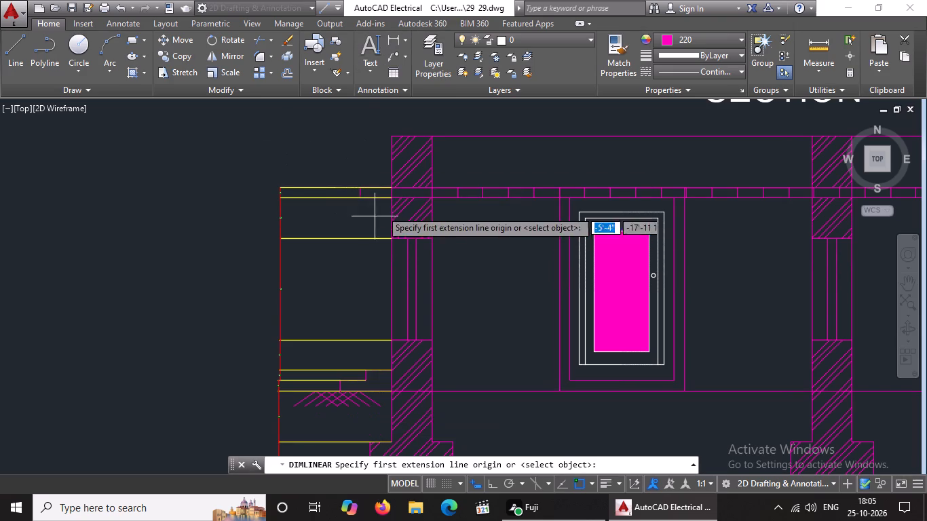
{"action": "left_click", "coordinate": [392, 187]}
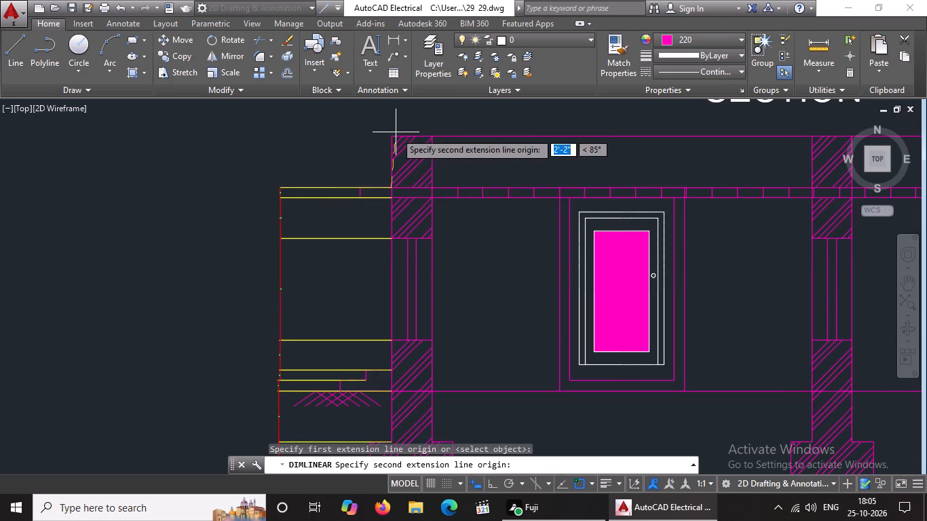
{"action": "left_click_drag", "start_coordinate": [392, 138], "coordinate": [381, 141]}
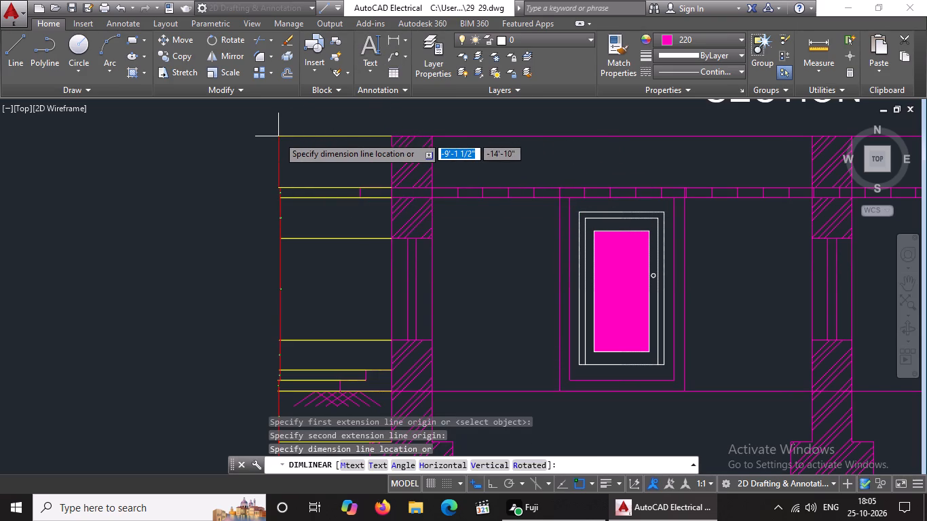
{"action": "left_click", "coordinate": [280, 134]}
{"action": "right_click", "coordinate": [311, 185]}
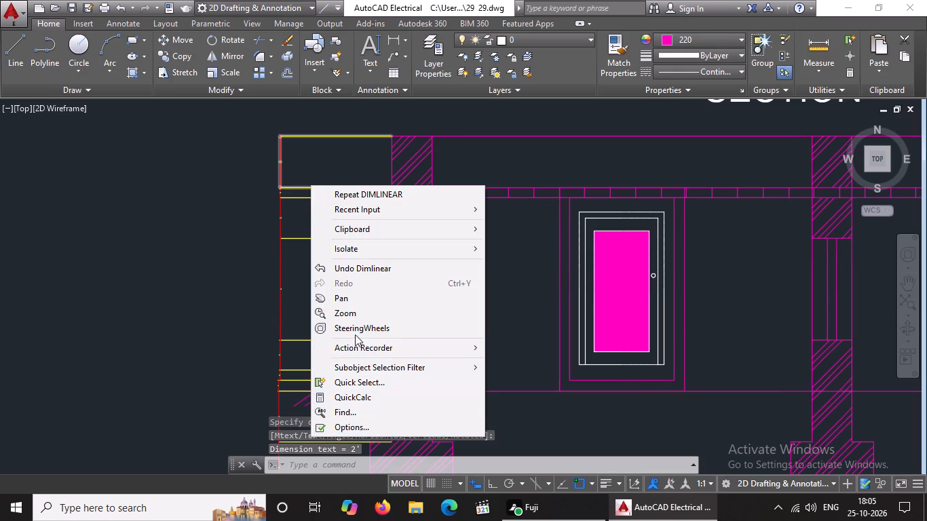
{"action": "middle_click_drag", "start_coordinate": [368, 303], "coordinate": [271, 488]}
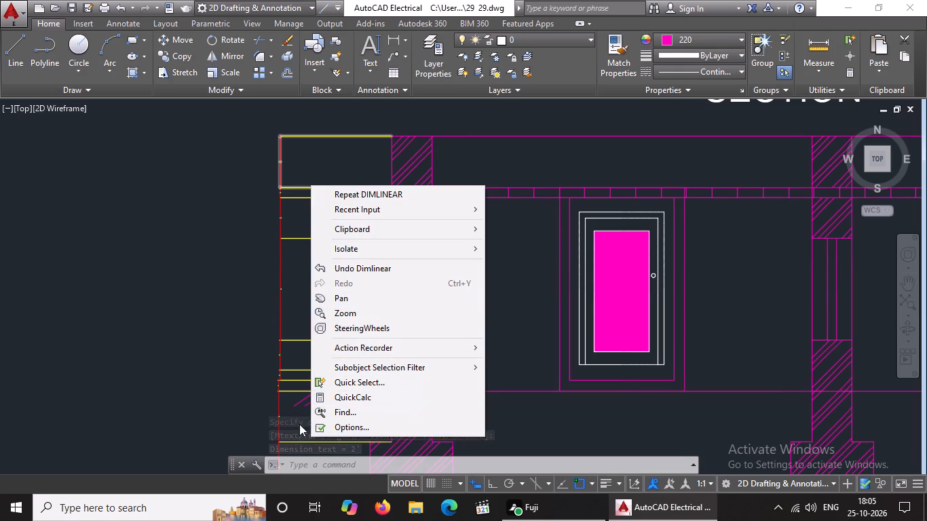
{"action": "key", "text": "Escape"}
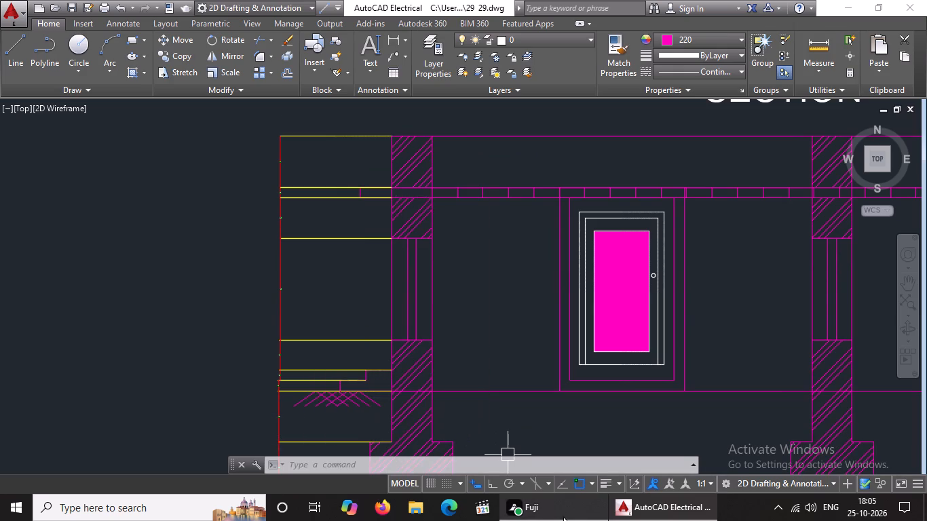
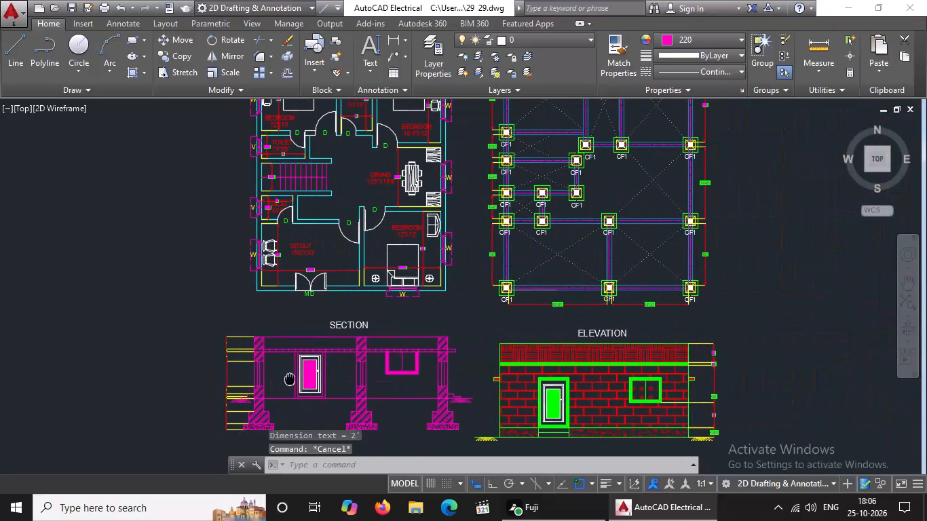
Delete the parapet height dimension beside the left column of the section.
{"action": "scroll", "coordinate": [232, 369], "scroll_direction": "up", "scroll_amount": 2}
{"action": "left_click", "coordinate": [184, 265]}
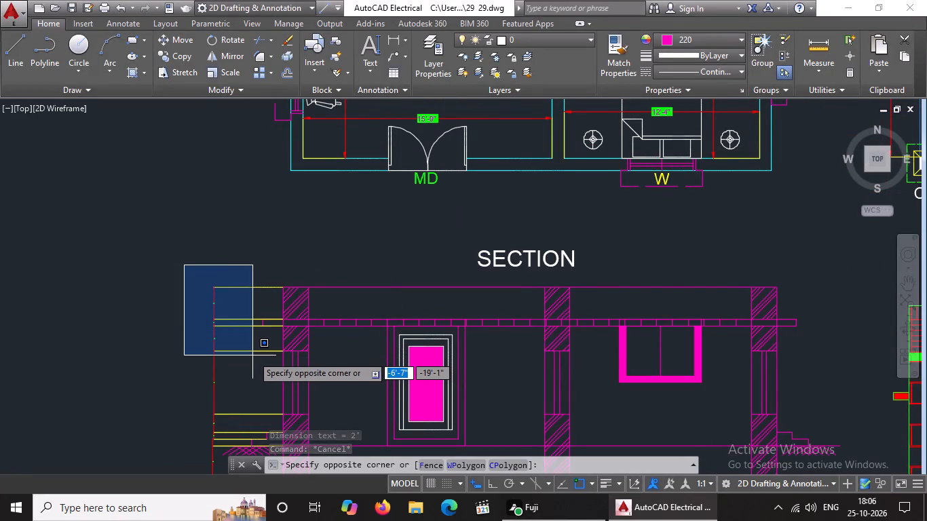
{"action": "key", "text": "Escape"}
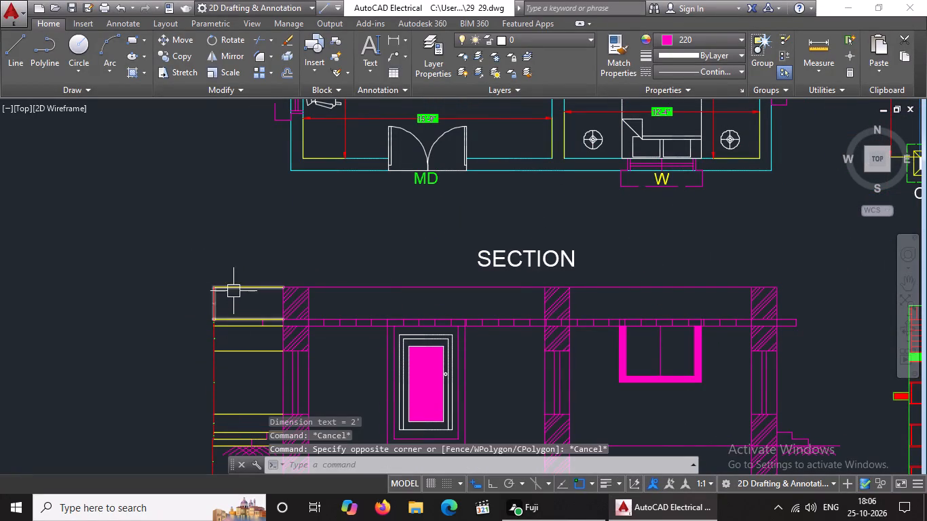
{"action": "left_click", "coordinate": [234, 289]}
{"action": "key", "text": "Delete"}
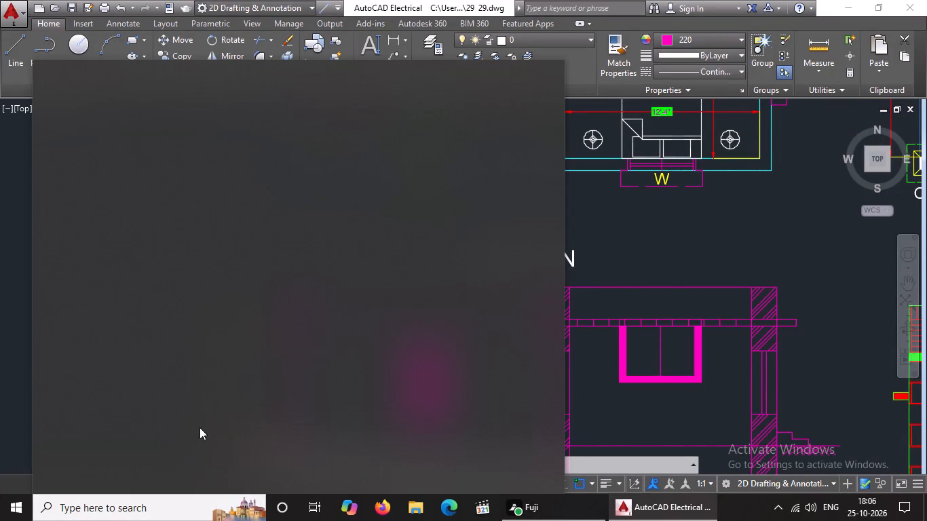
{"action": "left_click", "coordinate": [599, 243]}
{"action": "key", "text": "Escape"}
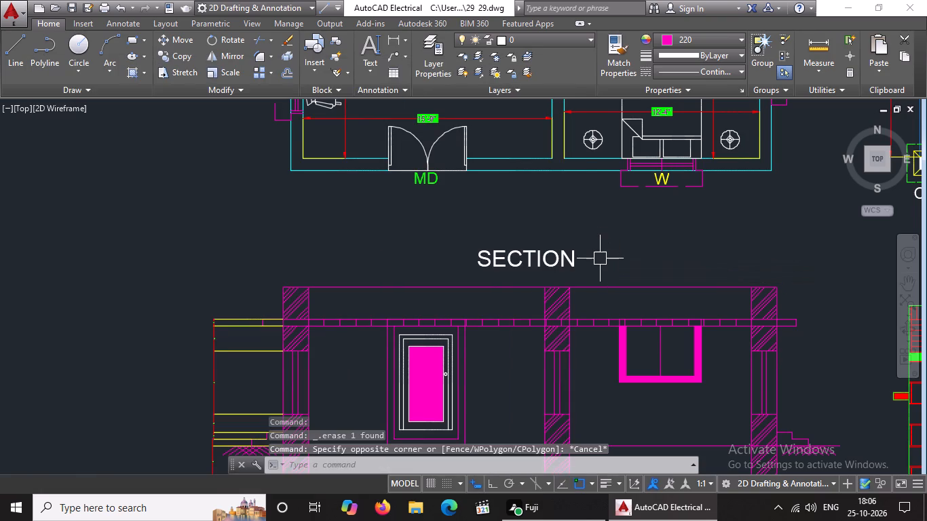
Erase the short vertical line closing the left end of the section's roof slab overhang.
{"action": "left_click", "coordinate": [181, 298]}
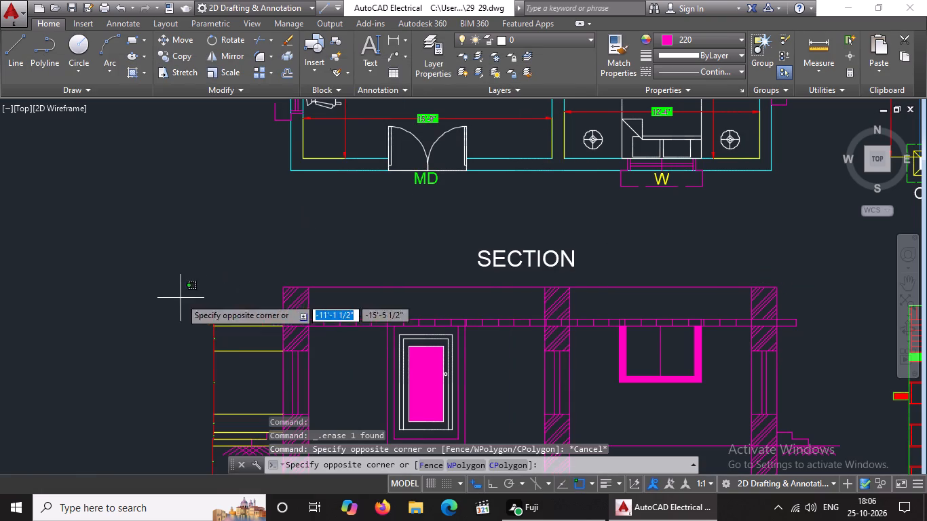
{"action": "left_click", "coordinate": [268, 338]}
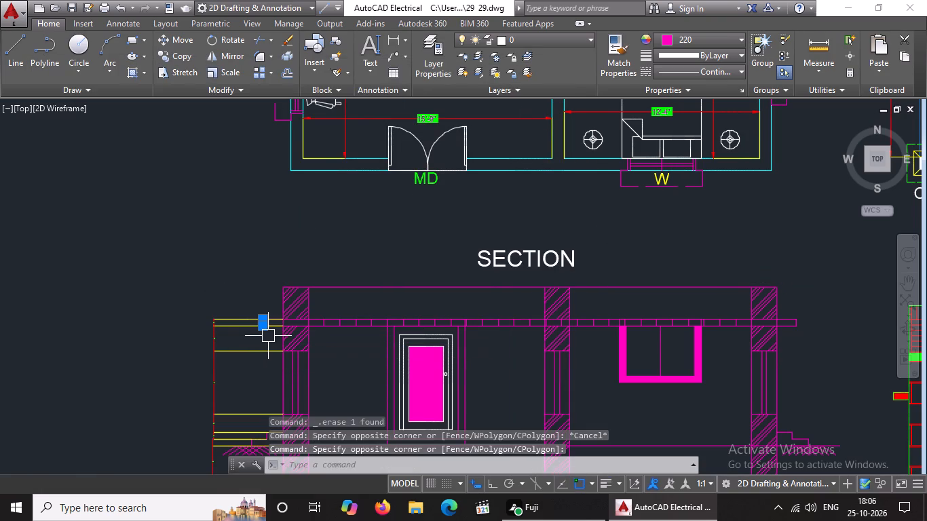
{"action": "key", "text": "Return"}
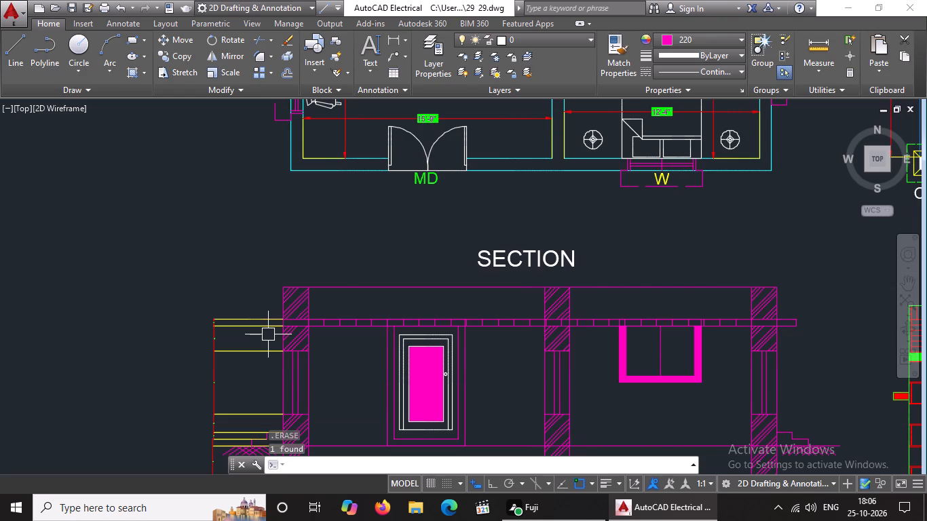
Delete the slab thickness, lintel and window height dimensions beside the left column of the section.
{"action": "scroll", "coordinate": [224, 307], "scroll_direction": "up", "scroll_amount": 1}
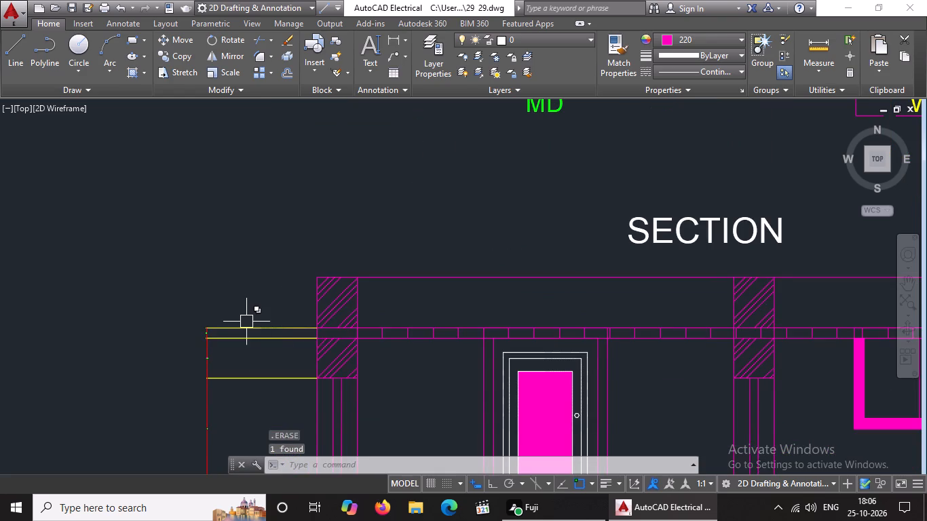
{"action": "left_click", "coordinate": [244, 333]}
{"action": "key", "text": "Delete"}
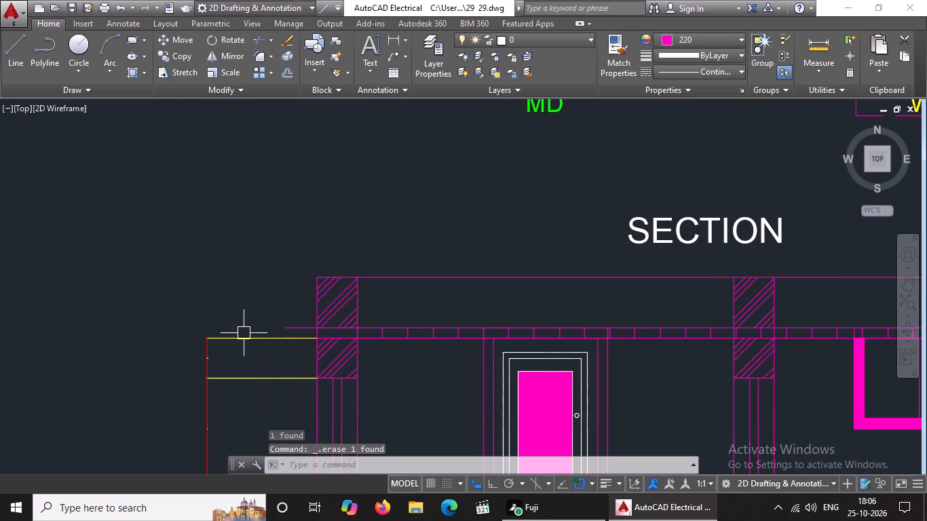
{"action": "left_click", "coordinate": [244, 334]}
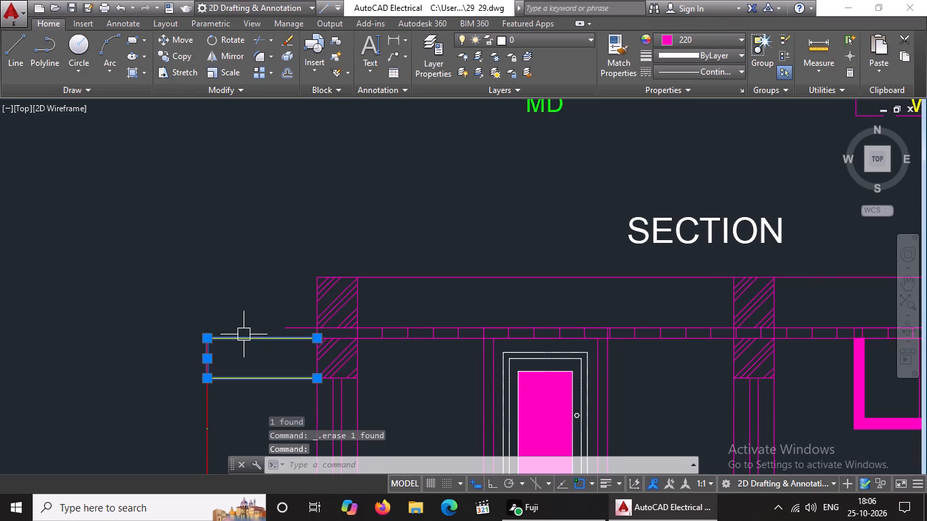
{"action": "key", "text": "Delete"}
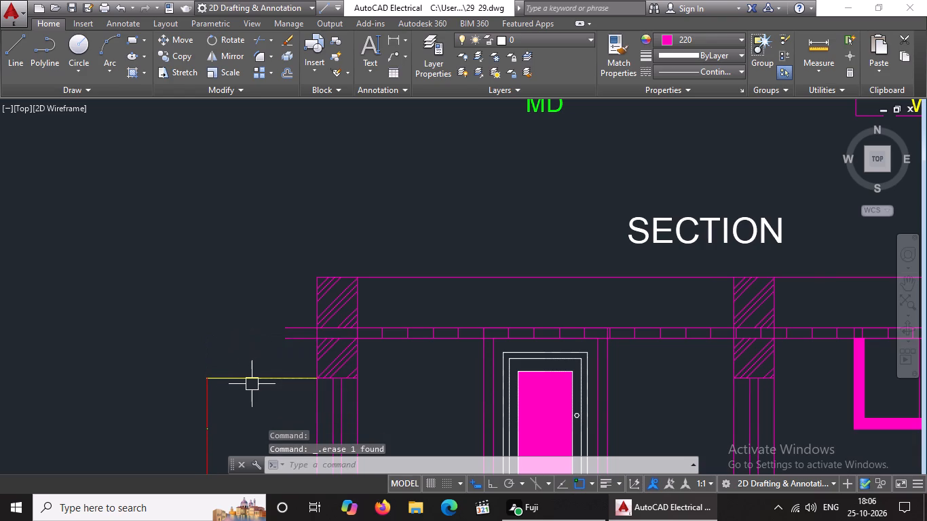
{"action": "left_click", "coordinate": [252, 383]}
{"action": "key", "text": "Delete"}
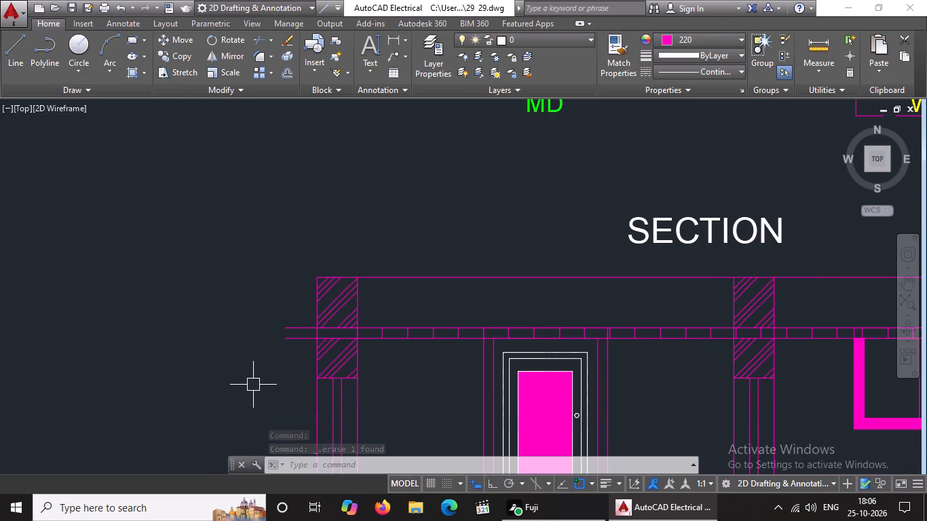
Delete the dimension between the window sill and the steps and the two step riser dimensions left of the section.
{"action": "scroll", "coordinate": [310, 329], "scroll_direction": "down", "scroll_amount": 3}
{"action": "scroll", "coordinate": [297, 376], "scroll_direction": "up", "scroll_amount": 2}
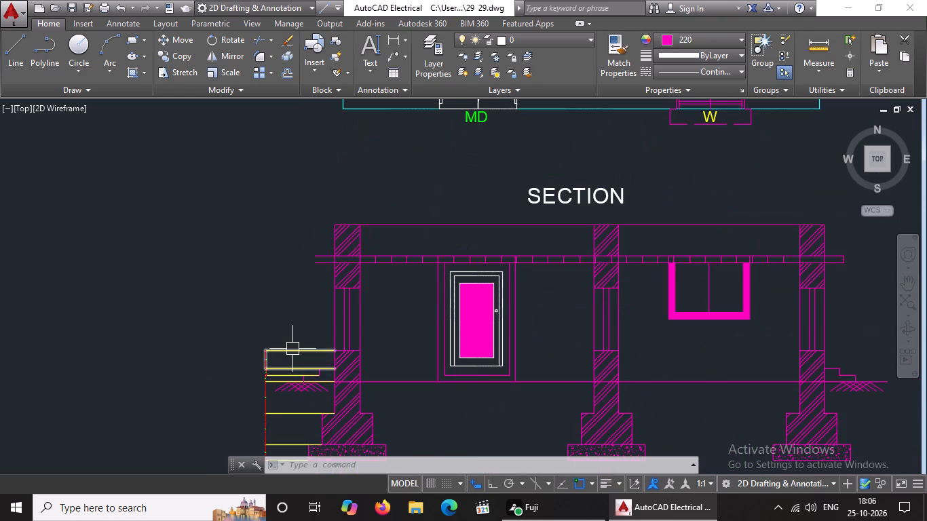
{"action": "left_click", "coordinate": [292, 347]}
{"action": "key", "text": "Delete"}
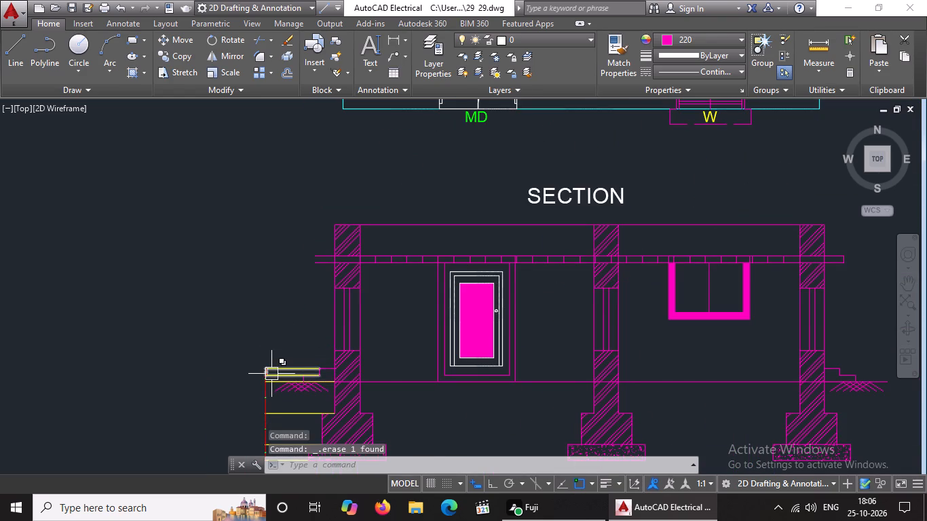
{"action": "left_click", "coordinate": [271, 374]}
{"action": "key", "text": "Delete"}
{"action": "key", "text": "Insert"}
{"action": "scroll", "coordinate": [276, 375], "scroll_direction": "up", "scroll_amount": 1}
{"action": "left_click", "coordinate": [267, 375]}
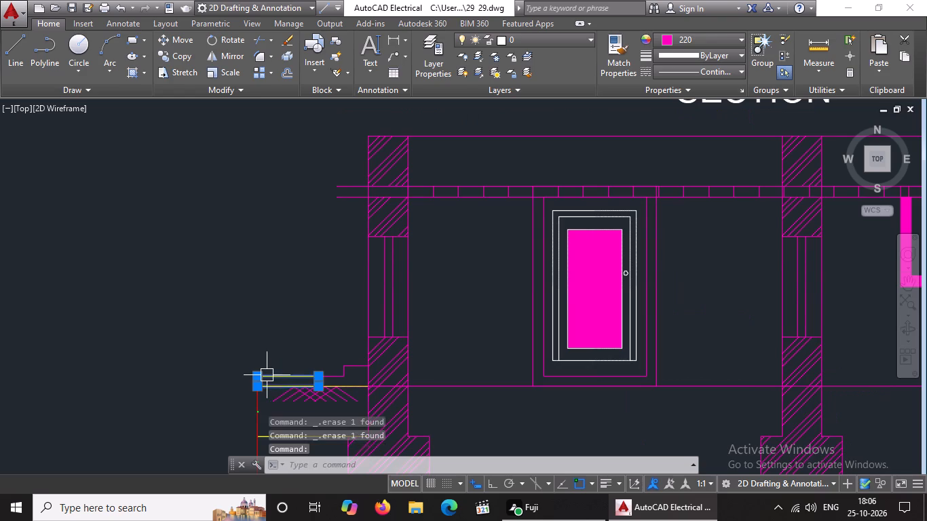
{"action": "key", "text": "Delete"}
Delete the three remaining foundation dimensions below ground level, left of the section's left footing.
{"action": "scroll", "coordinate": [277, 381], "scroll_direction": "down", "scroll_amount": 4}
{"action": "scroll", "coordinate": [282, 405], "scroll_direction": "up", "scroll_amount": 3}
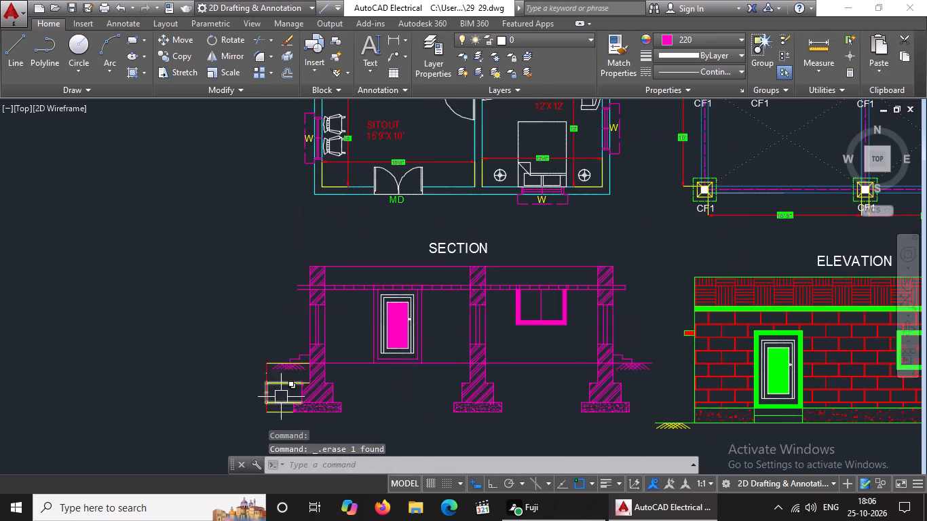
{"action": "left_click", "coordinate": [247, 349]}
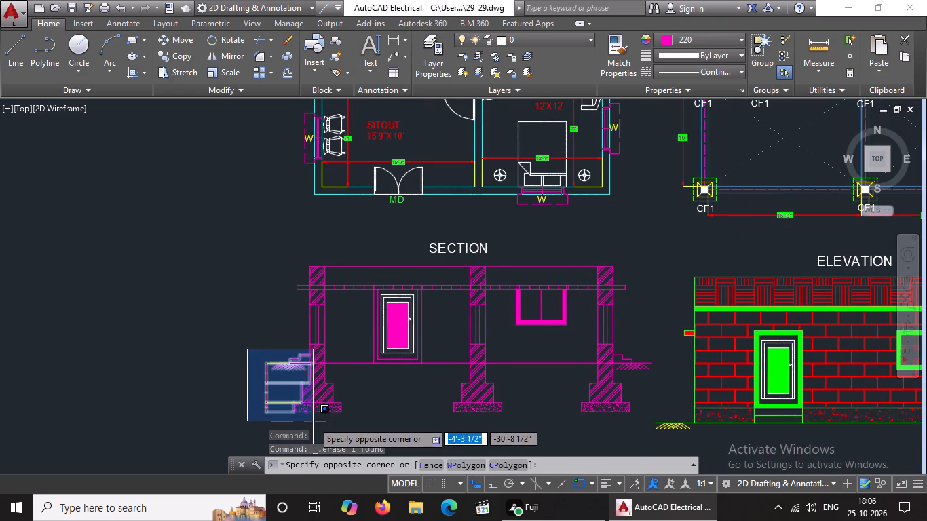
{"action": "left_click", "coordinate": [274, 415]}
{"action": "left_click", "coordinate": [274, 415]}
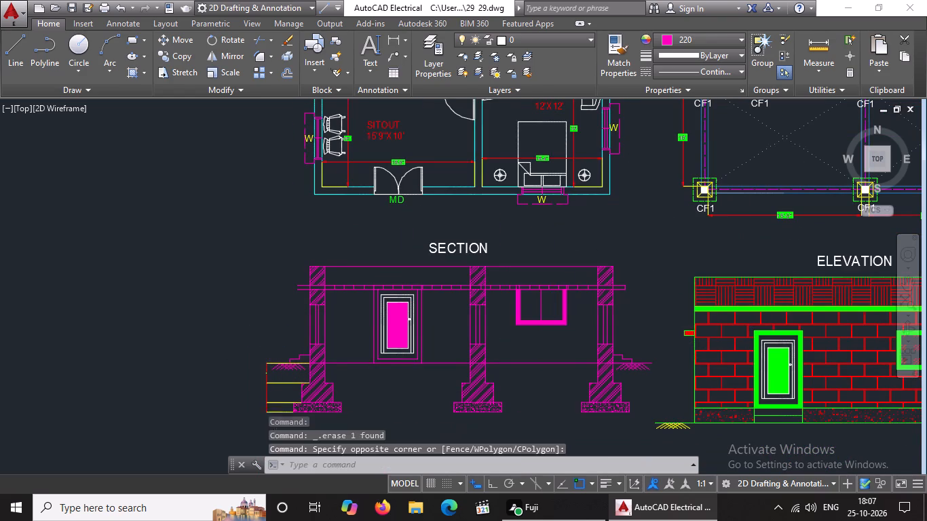
{"action": "key", "text": "Delete"}
{"action": "left_click", "coordinate": [271, 401]}
{"action": "key", "text": "Delete"}
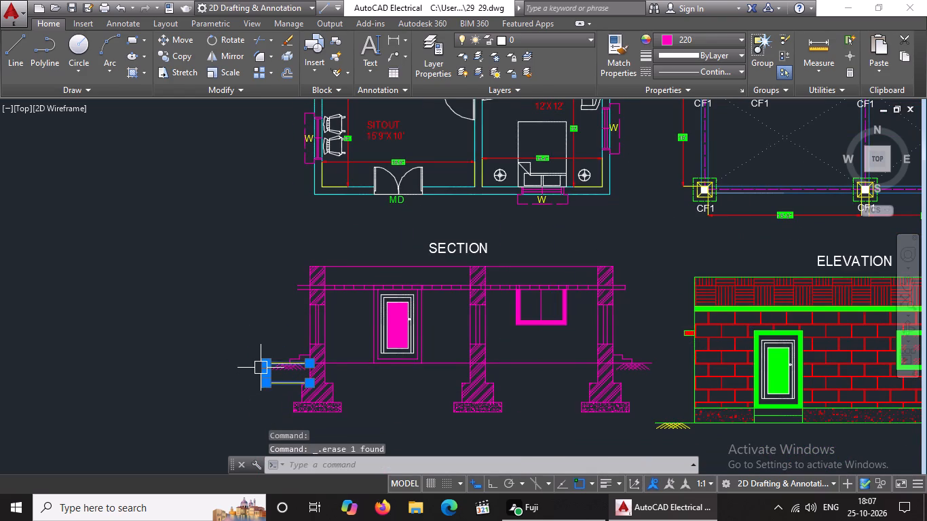
{"action": "left_click", "coordinate": [261, 368]}
{"action": "key", "text": "Delete"}
{"action": "key", "text": "Escape"}
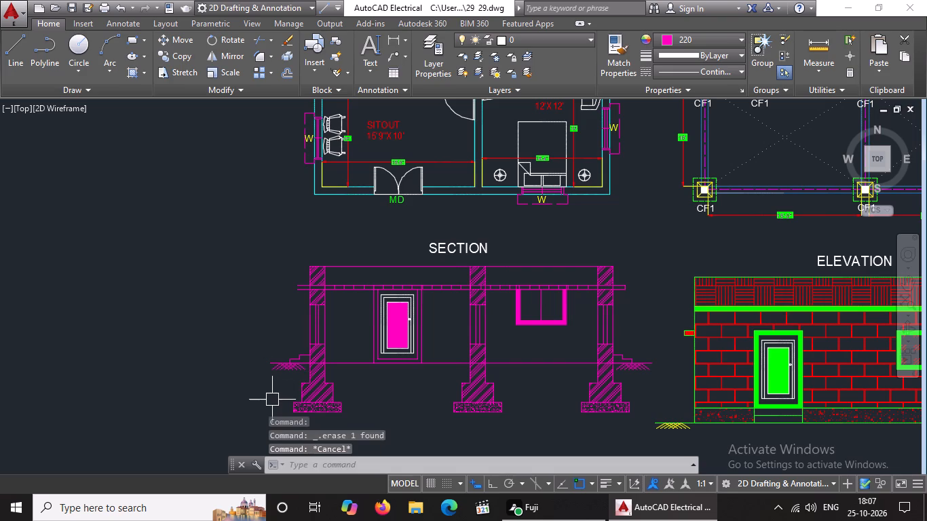
{"action": "key", "text": "Escape"}
{"action": "key", "text": "Escape"}
{"action": "scroll", "coordinate": [342, 377], "scroll_direction": "down", "scroll_amount": 1}
{"action": "key", "text": "Escape"}
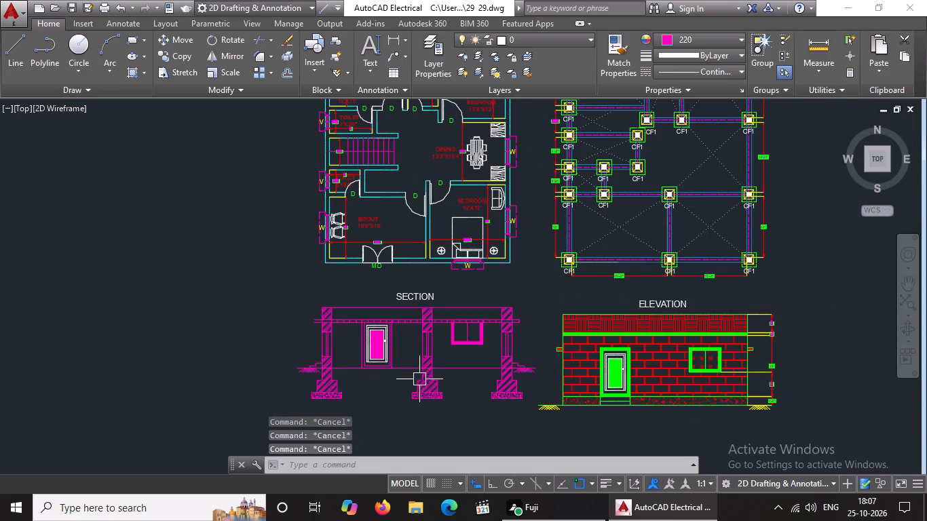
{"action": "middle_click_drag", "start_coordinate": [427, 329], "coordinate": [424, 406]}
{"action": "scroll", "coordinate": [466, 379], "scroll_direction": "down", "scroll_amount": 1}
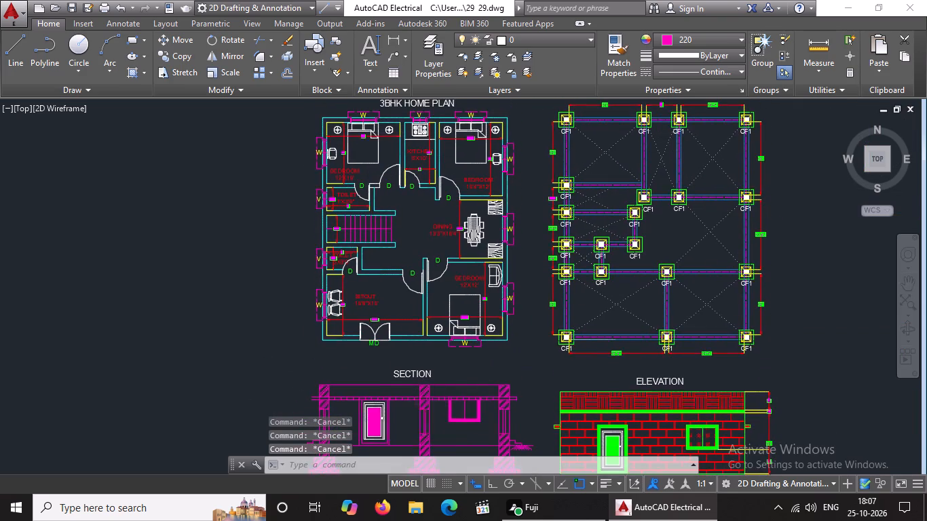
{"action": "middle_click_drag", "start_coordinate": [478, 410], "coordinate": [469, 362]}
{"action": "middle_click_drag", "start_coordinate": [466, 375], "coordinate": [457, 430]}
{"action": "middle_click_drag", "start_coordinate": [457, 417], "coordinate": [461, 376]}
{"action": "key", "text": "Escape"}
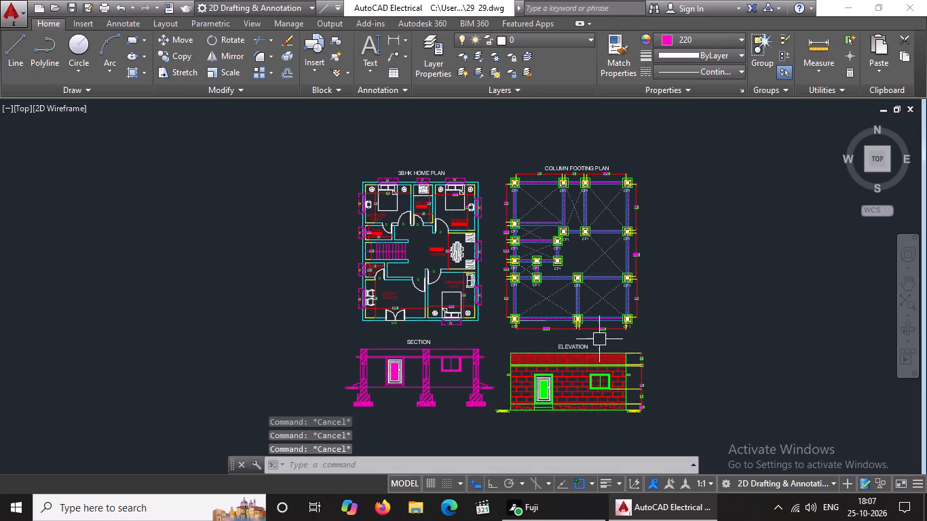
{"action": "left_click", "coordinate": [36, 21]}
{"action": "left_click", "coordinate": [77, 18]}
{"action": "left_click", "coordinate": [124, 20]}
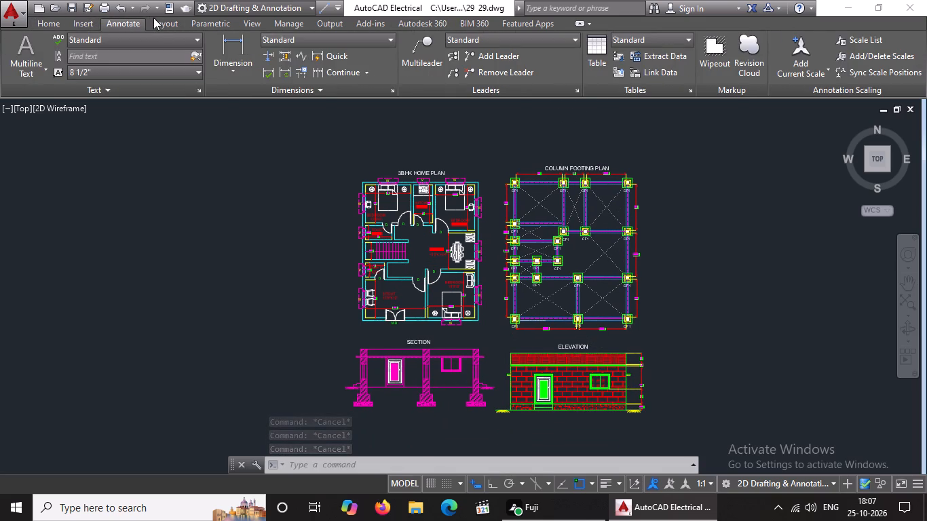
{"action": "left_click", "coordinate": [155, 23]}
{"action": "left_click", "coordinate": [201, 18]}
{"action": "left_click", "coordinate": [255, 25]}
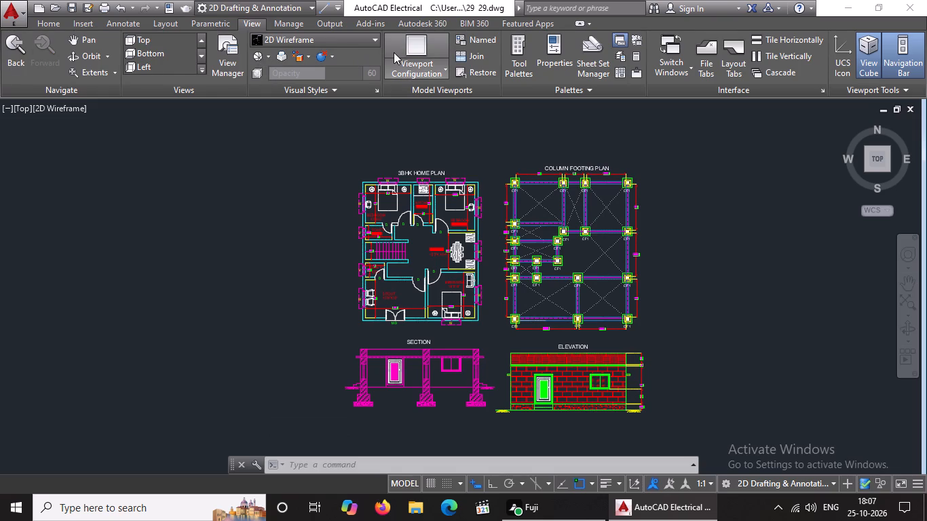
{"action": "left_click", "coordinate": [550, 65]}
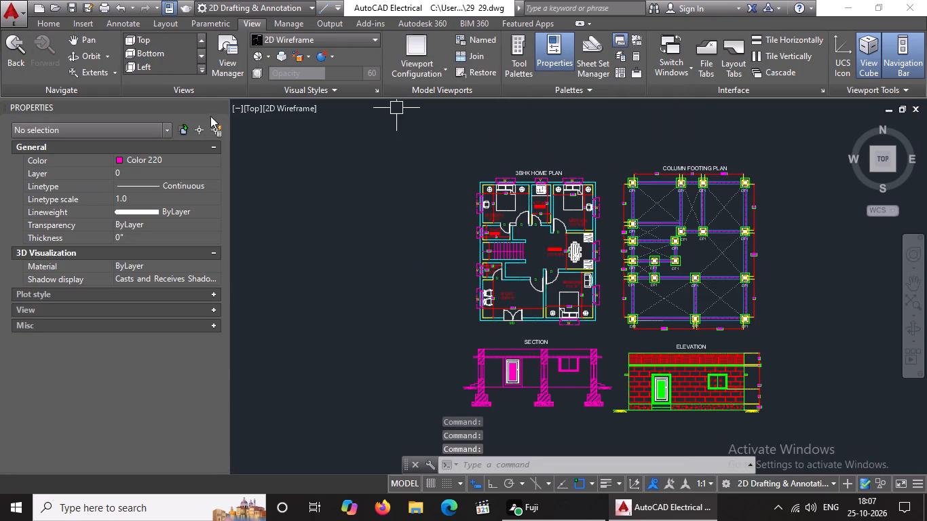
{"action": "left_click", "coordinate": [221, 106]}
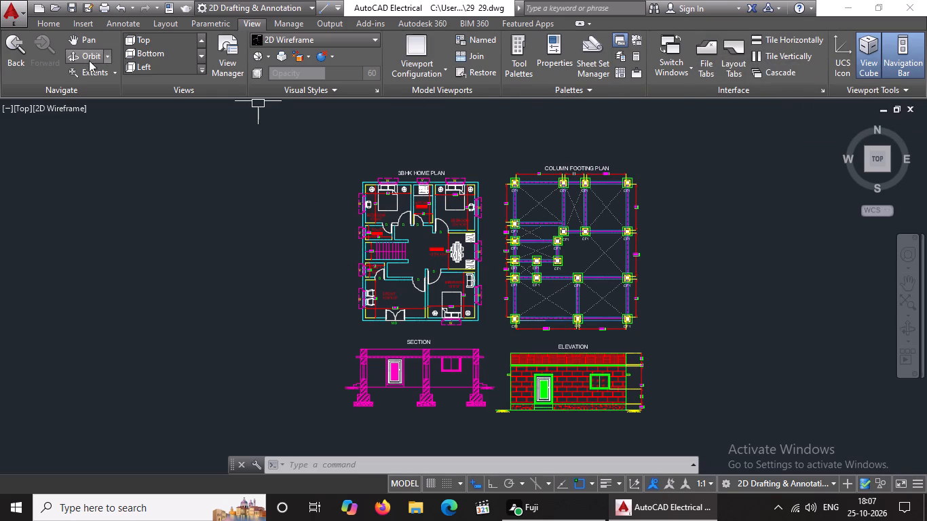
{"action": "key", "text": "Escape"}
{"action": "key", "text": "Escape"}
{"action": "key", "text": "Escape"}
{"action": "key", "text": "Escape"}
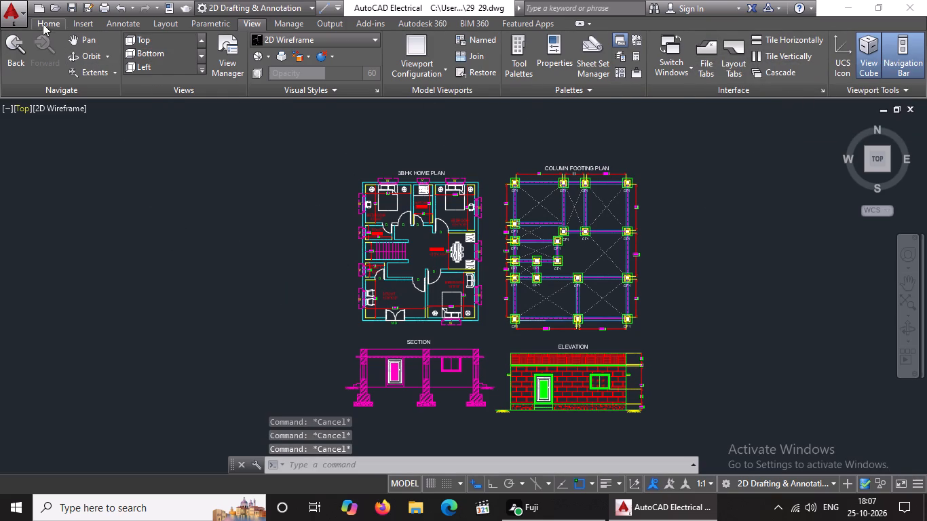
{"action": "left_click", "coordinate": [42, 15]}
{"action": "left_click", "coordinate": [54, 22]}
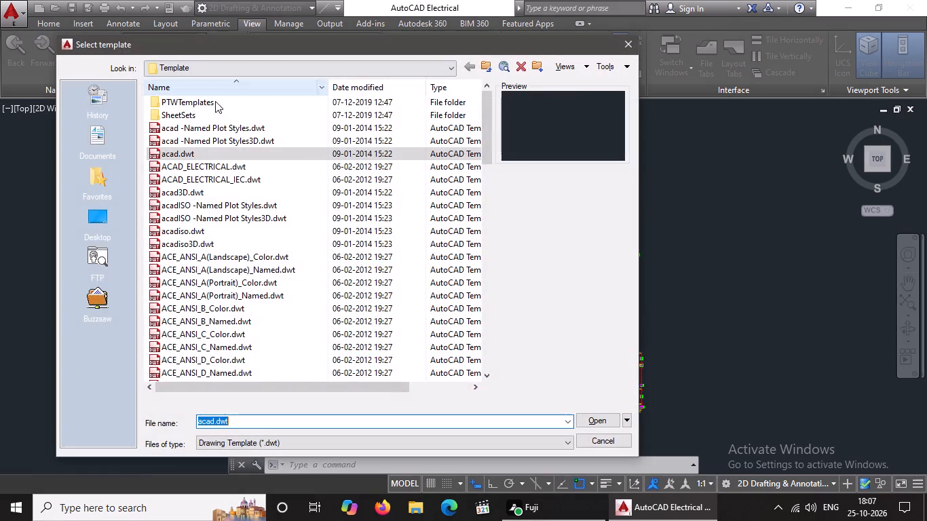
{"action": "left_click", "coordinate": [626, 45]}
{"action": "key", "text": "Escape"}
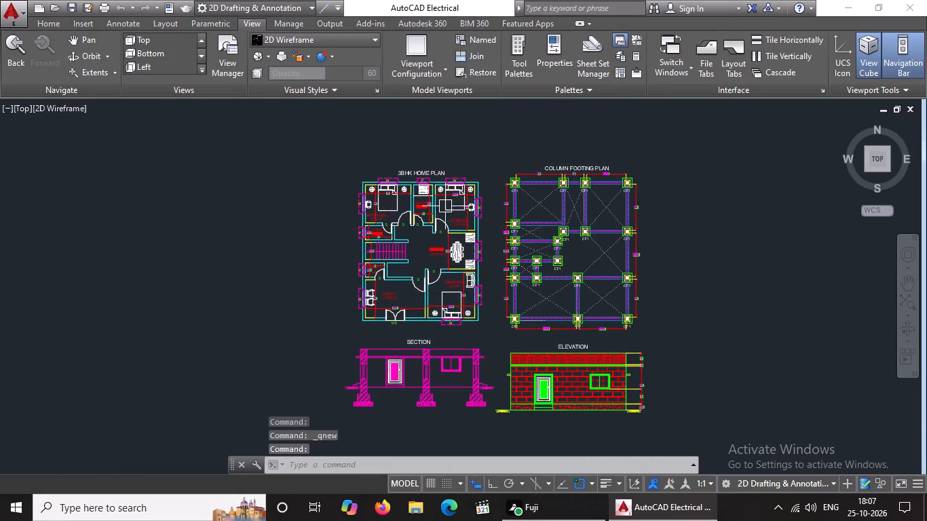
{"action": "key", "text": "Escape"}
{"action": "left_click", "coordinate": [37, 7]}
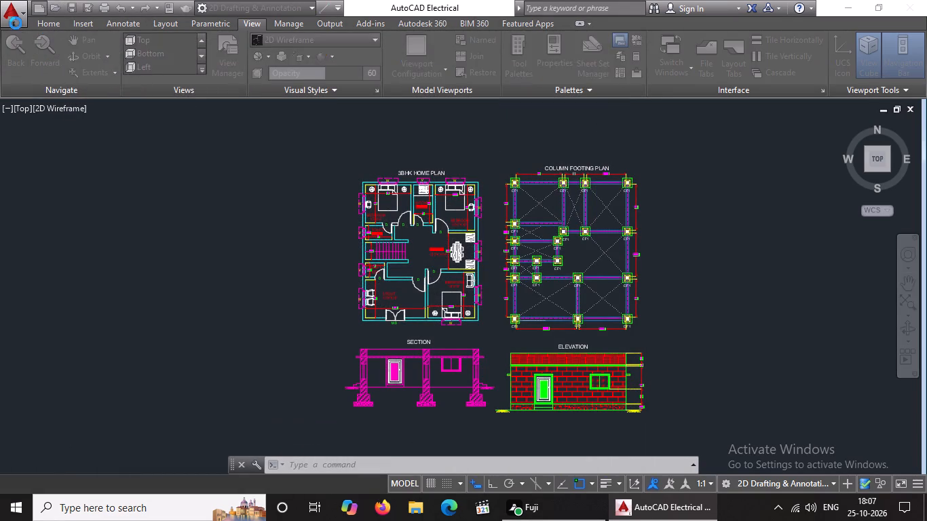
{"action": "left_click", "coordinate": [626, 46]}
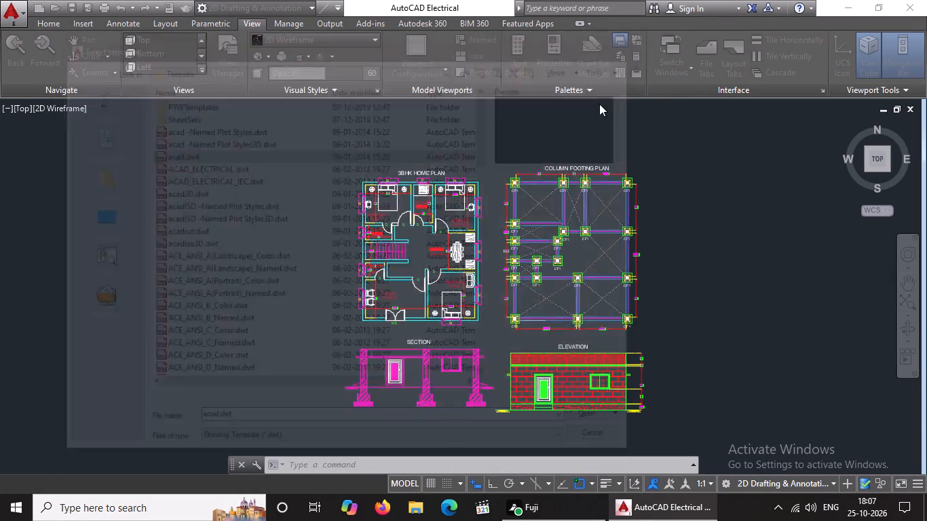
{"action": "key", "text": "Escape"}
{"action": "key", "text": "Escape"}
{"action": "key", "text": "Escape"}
Set the current object colour to ByBlock with nothing selected in the drawing.
{"action": "scroll", "coordinate": [433, 212], "scroll_direction": "down", "scroll_amount": 2}
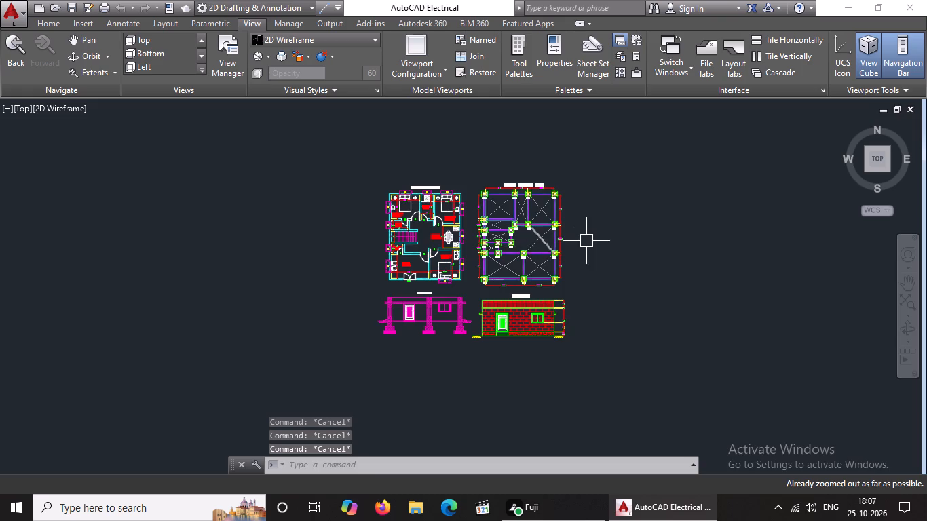
{"action": "scroll", "coordinate": [587, 241], "scroll_direction": "up", "scroll_amount": 1}
{"action": "key", "text": "Escape"}
{"action": "left_click", "coordinate": [54, 21]}
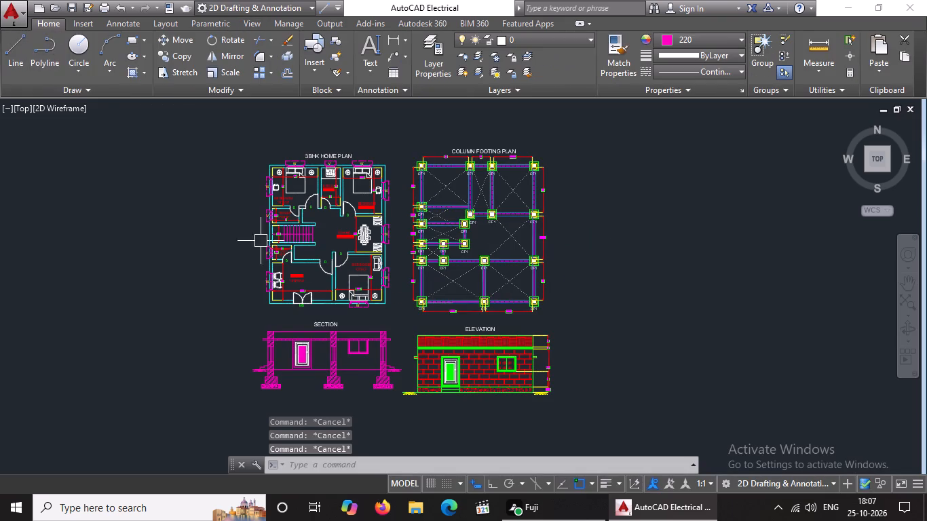
{"action": "key", "text": "Escape"}
{"action": "left_click", "coordinate": [710, 34]}
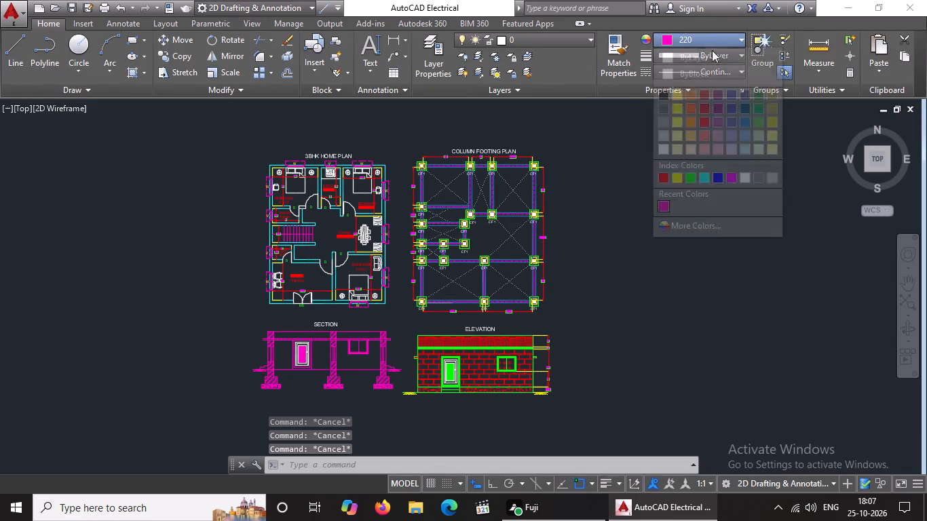
{"action": "left_click", "coordinate": [666, 70]}
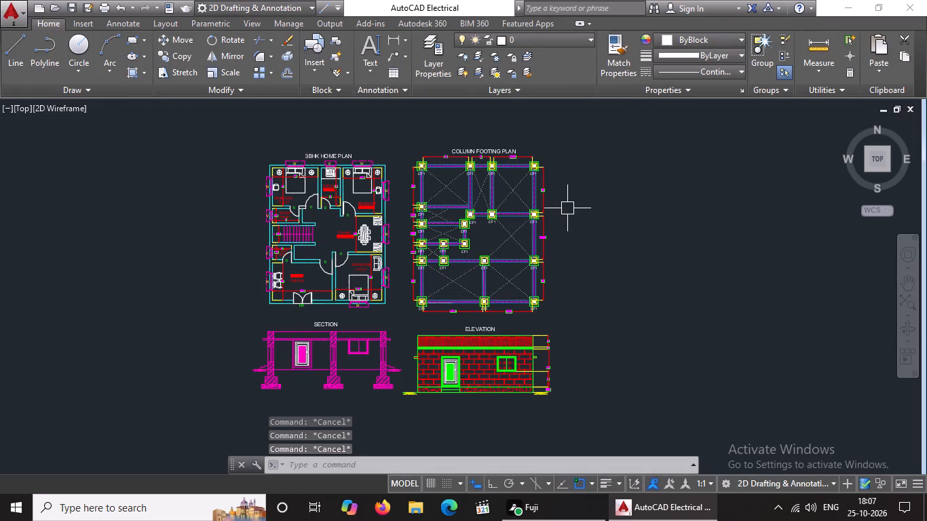
{"action": "key", "text": "Escape"}
{"action": "key", "text": "Escape"}
{"action": "key", "text": "Escape"}
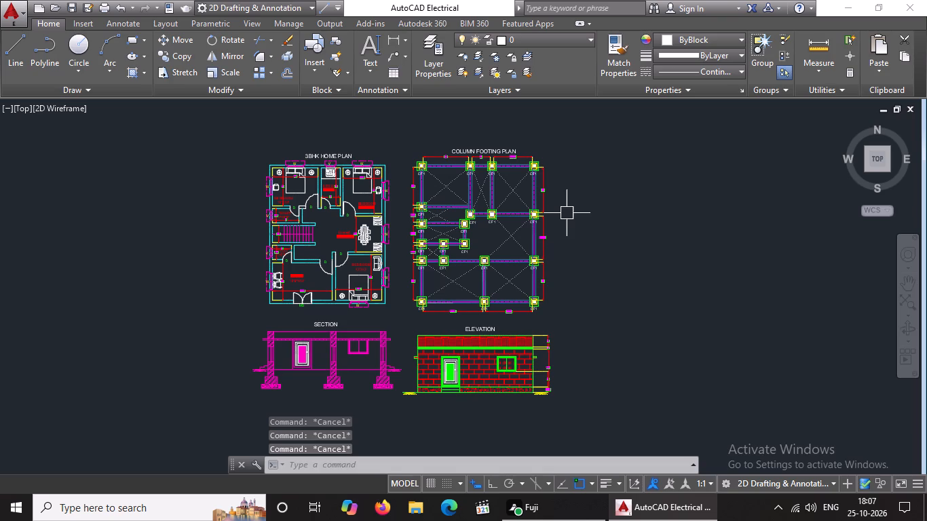
{"action": "key", "text": "Escape"}
{"action": "key", "text": "Escape"}
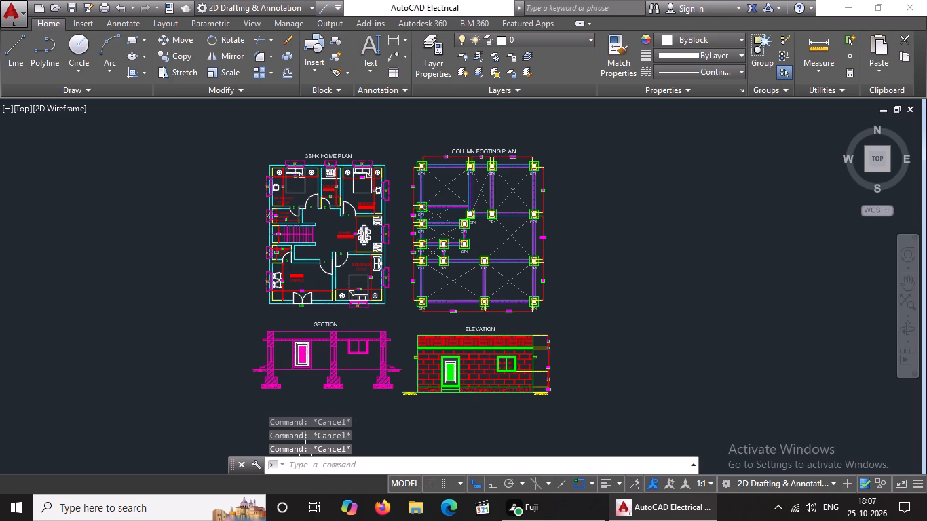
Turn off command logging with the LOGFILEOFF command.
{"action": "left_click", "coordinate": [319, 466]}
{"action": "type", "text": "LOGFILEOFF"}
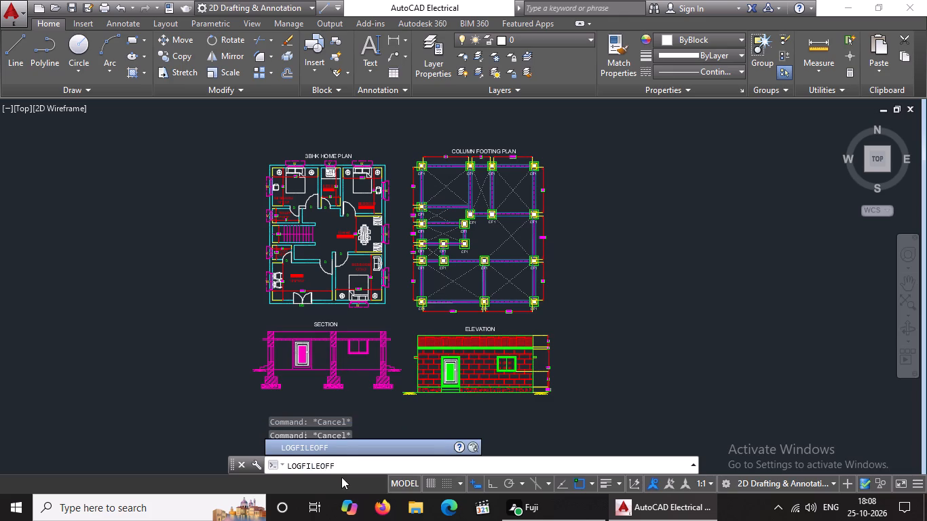
{"action": "left_click", "coordinate": [347, 448]}
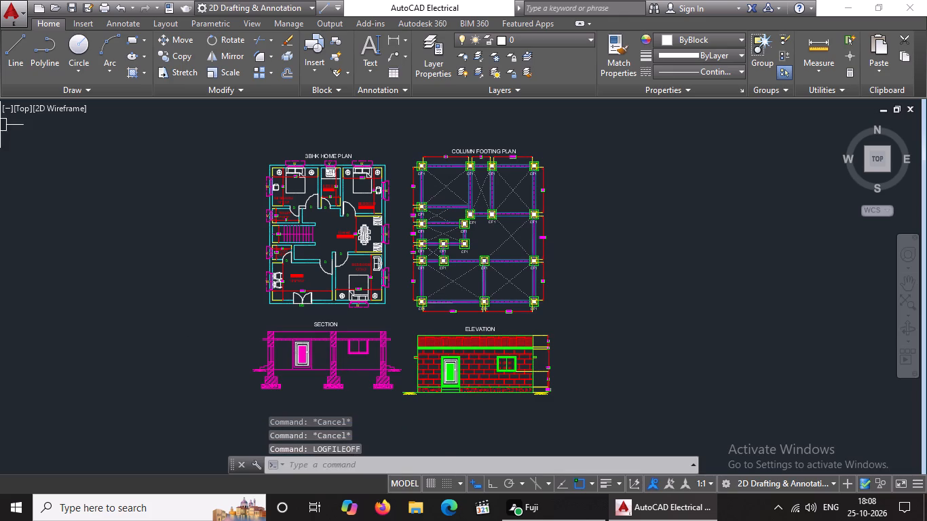
Save the drawing as 29 29.dwg in the Nayana folder on the Desktop.
{"action": "left_click", "coordinate": [23, 18]}
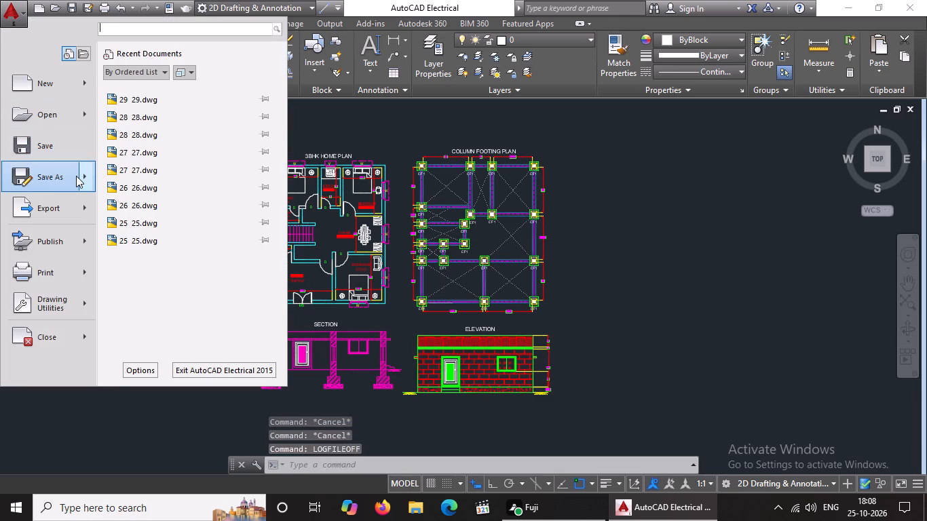
{"action": "left_click", "coordinate": [80, 174]}
{"action": "left_click", "coordinate": [140, 98]}
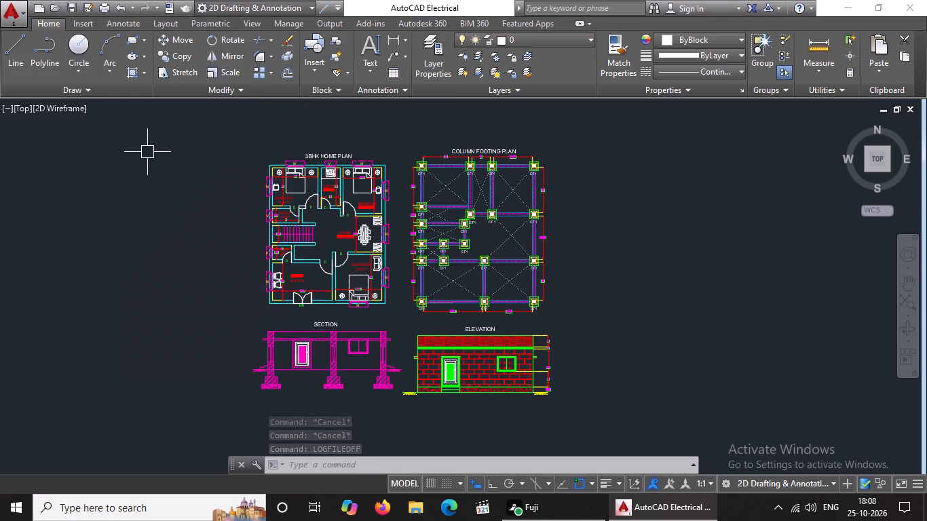
{"action": "left_click", "coordinate": [285, 271]}
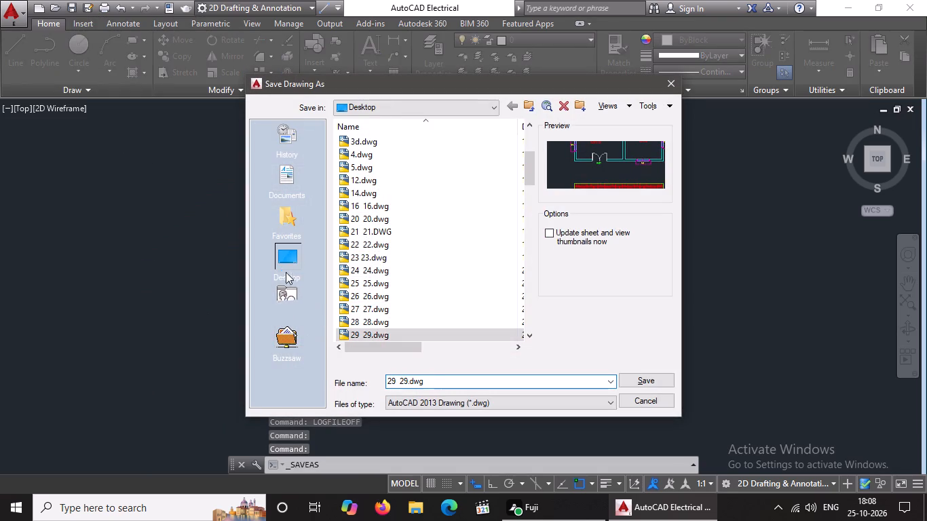
{"action": "left_click", "coordinate": [364, 214]}
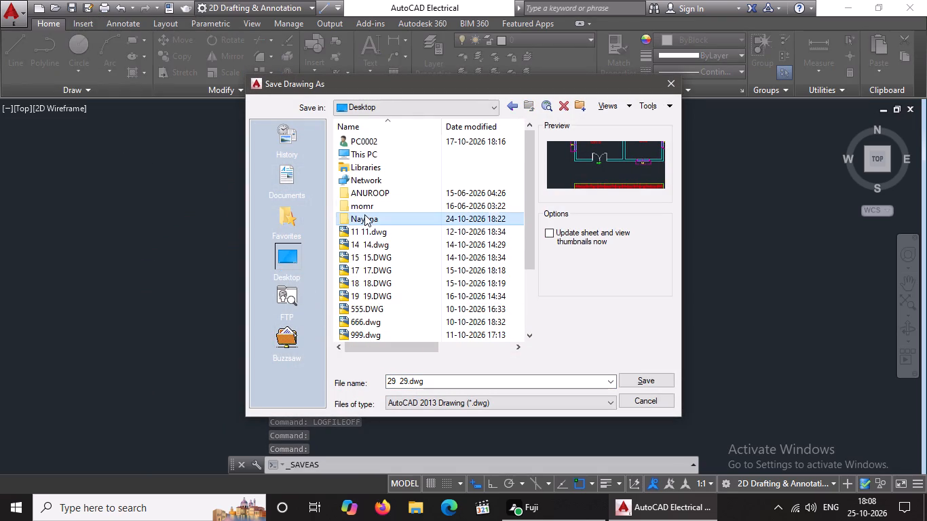
{"action": "left_click", "coordinate": [649, 378]}
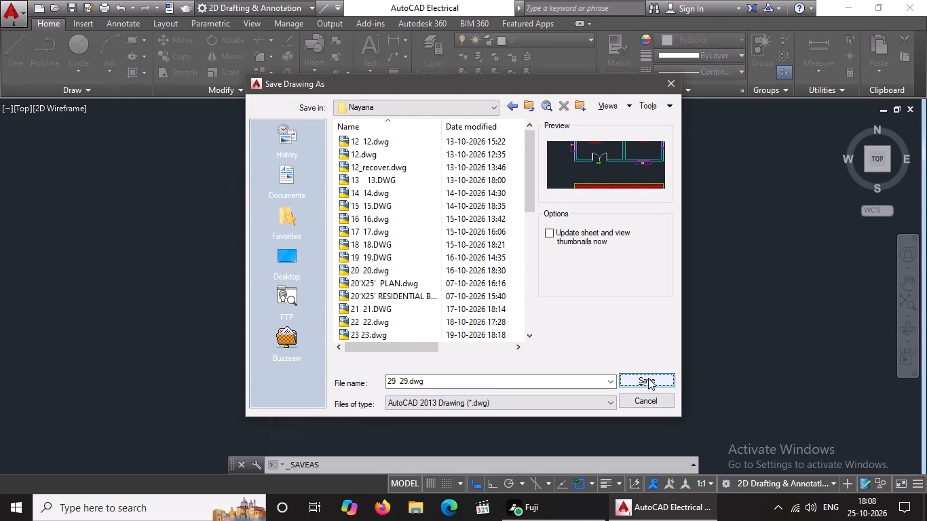
{"action": "left_click", "coordinate": [648, 378]}
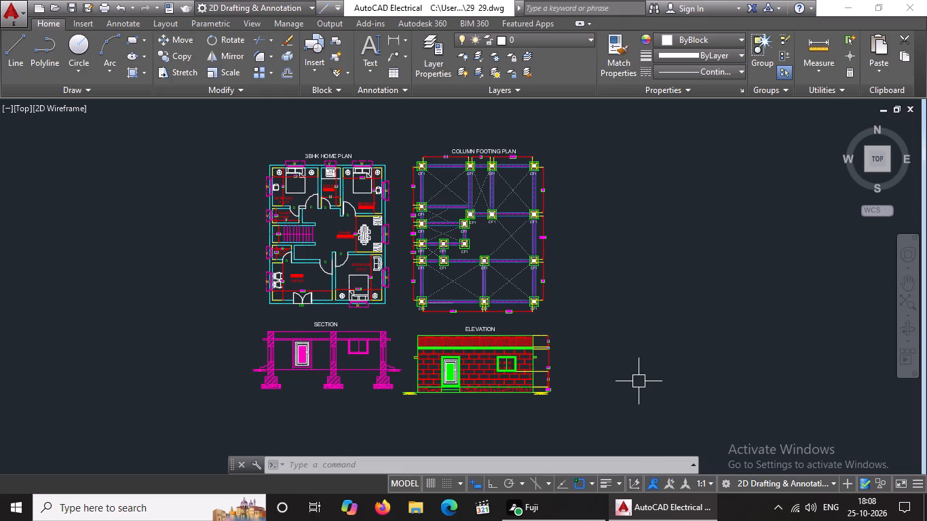
Set up a plot with the previous plot's settings and a window enclosing the home plan, footing plan, section and elevation.
{"action": "key", "text": "ctrl+p"}
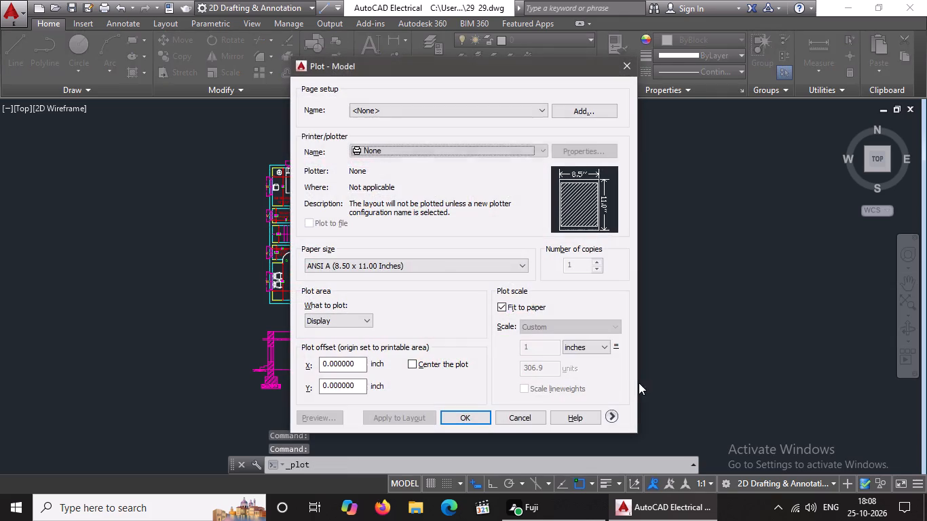
{"action": "left_click", "coordinate": [403, 111]}
{"action": "left_click", "coordinate": [408, 131]}
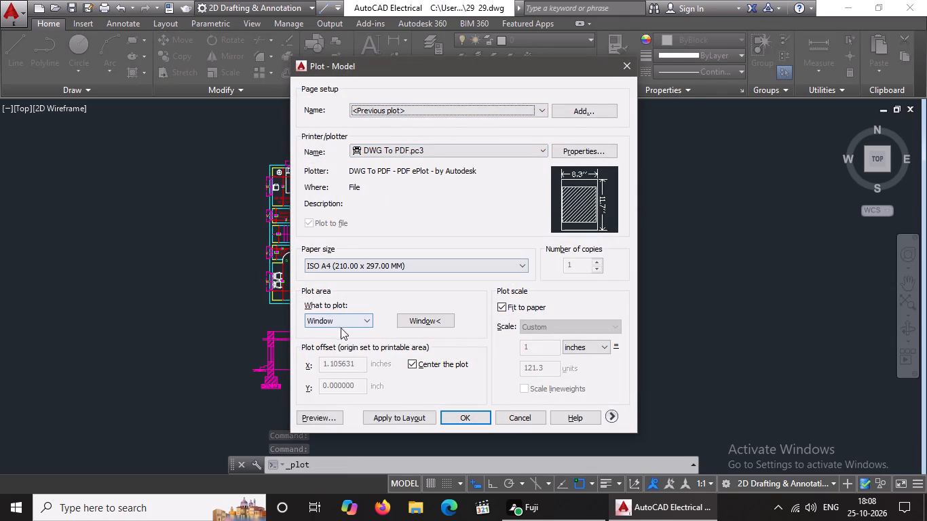
{"action": "left_click", "coordinate": [436, 319]}
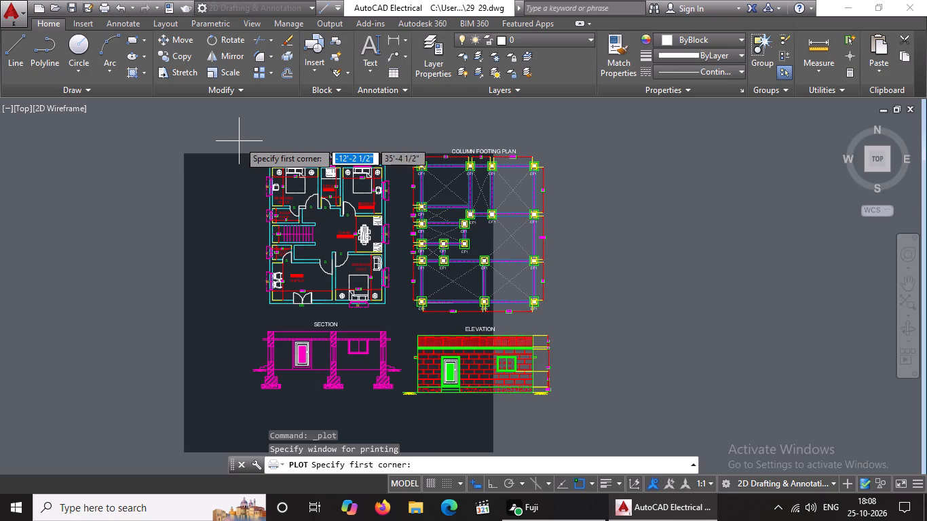
{"action": "left_click", "coordinate": [238, 141]}
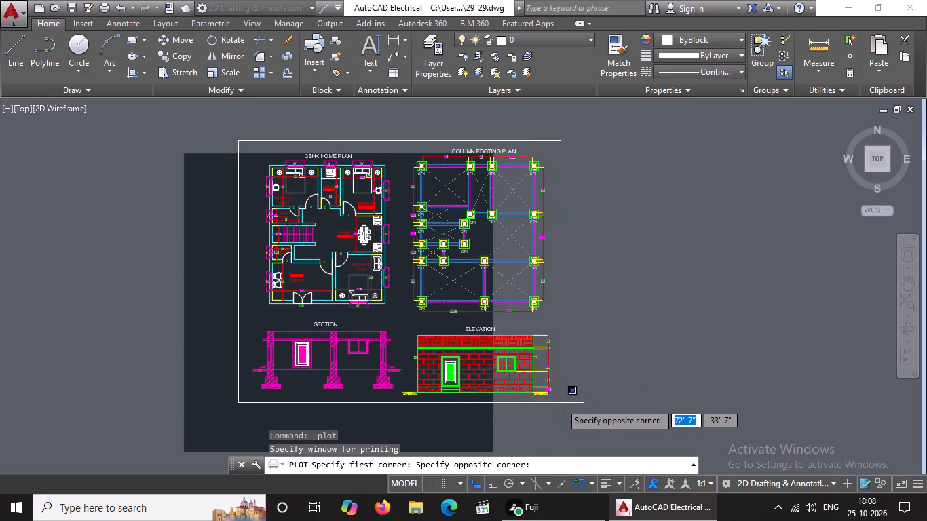
{"action": "left_click", "coordinate": [560, 403]}
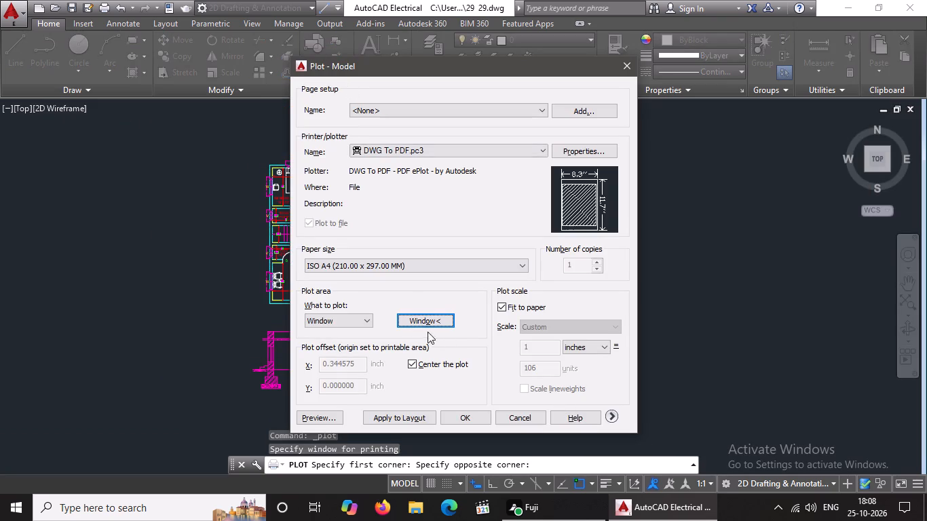
Preview the plot, output it as 29 29-Model.pdf in the Desktop's Nayana folder, and return from the opened PDF to the drawing.
{"action": "left_click", "coordinate": [321, 416]}
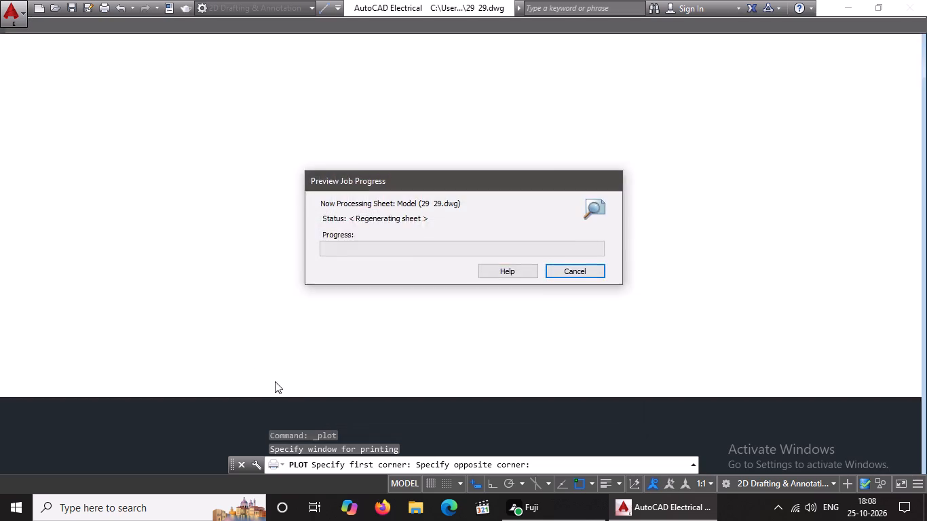
{"action": "left_click", "coordinate": [14, 20]}
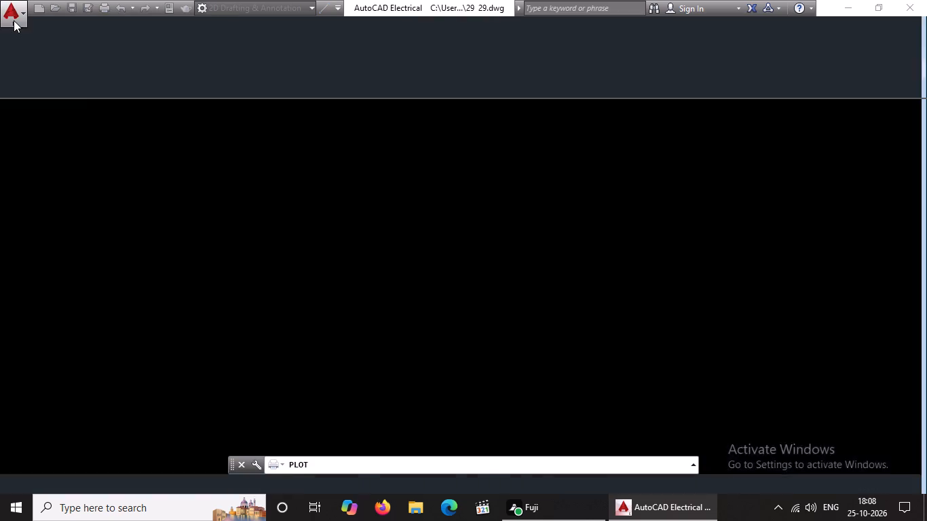
{"action": "left_click", "coordinate": [278, 259]}
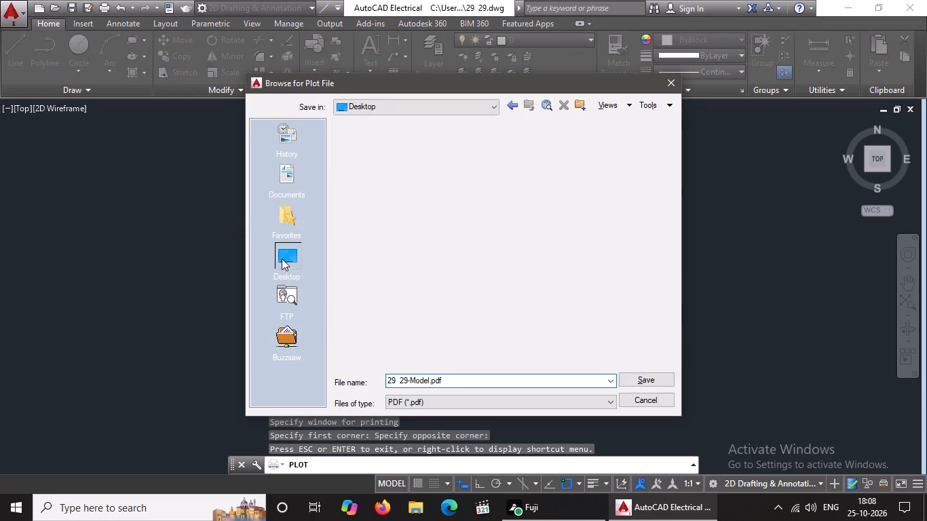
{"action": "left_click", "coordinate": [360, 219]}
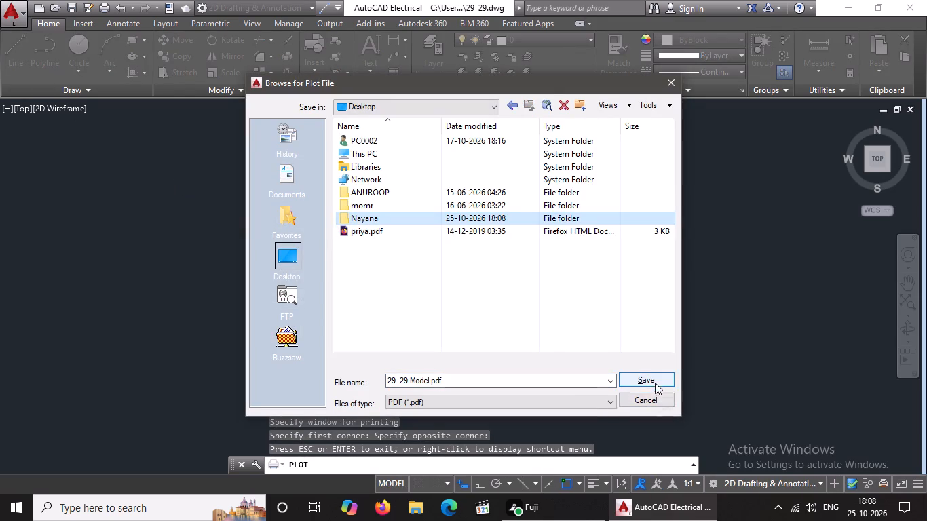
{"action": "left_click", "coordinate": [656, 382]}
{"action": "left_click", "coordinate": [641, 377]}
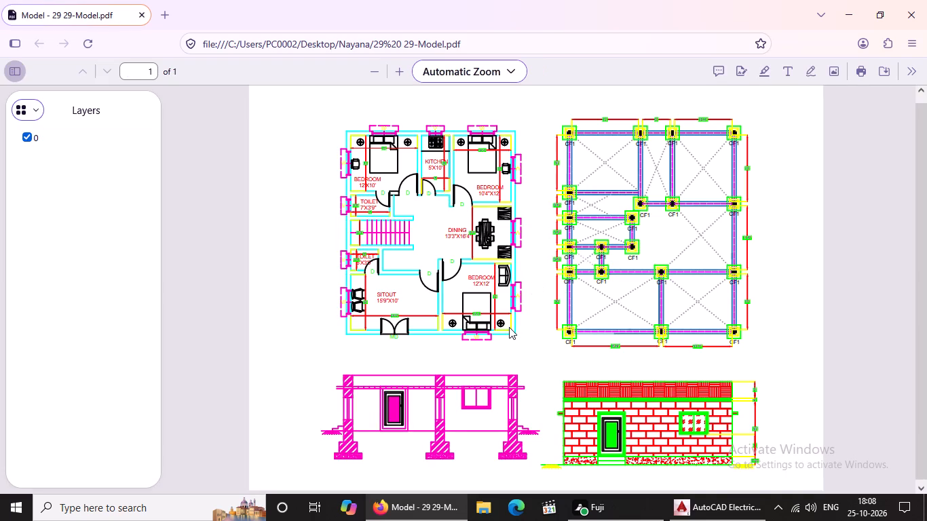
{"action": "left_click", "coordinate": [846, 16]}
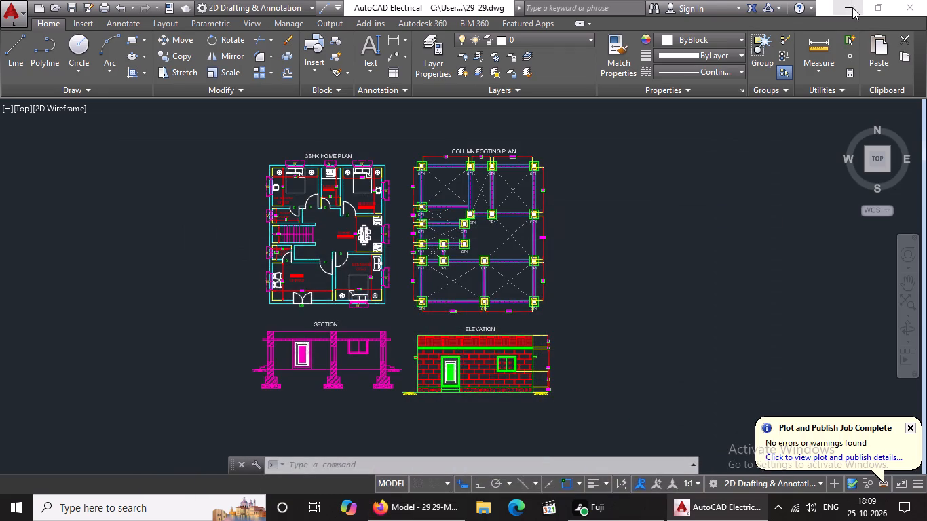